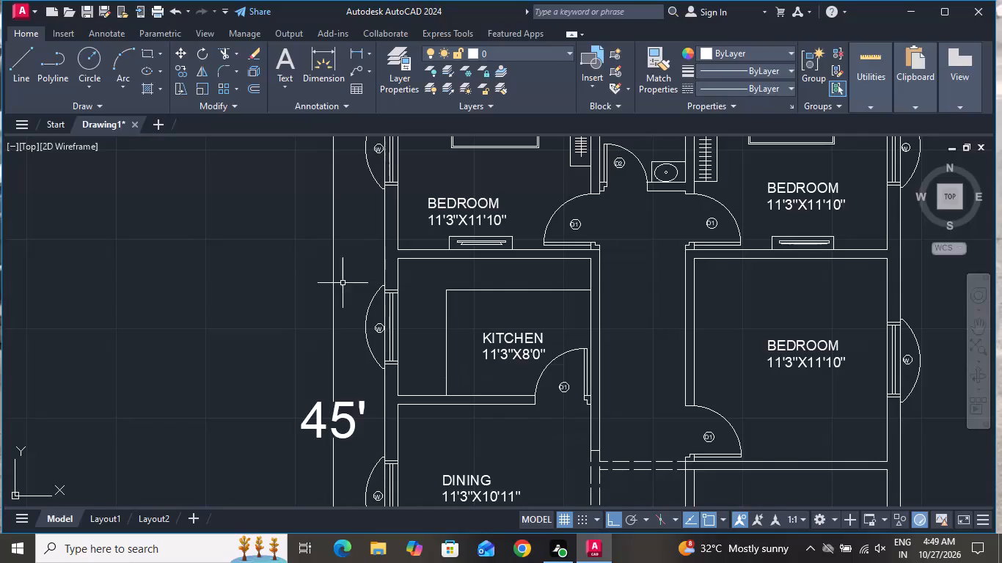
# Hatch the L-shaped kitchen counter with the ANSI32 pattern in light orange 254,204,102.
pyautogui.click(145, 84)
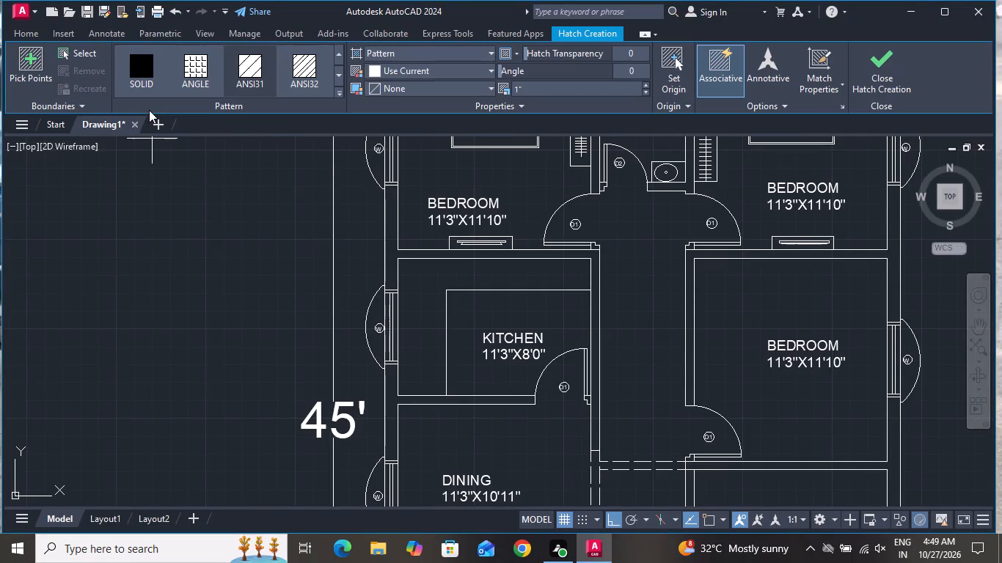
pyautogui.click(312, 70)
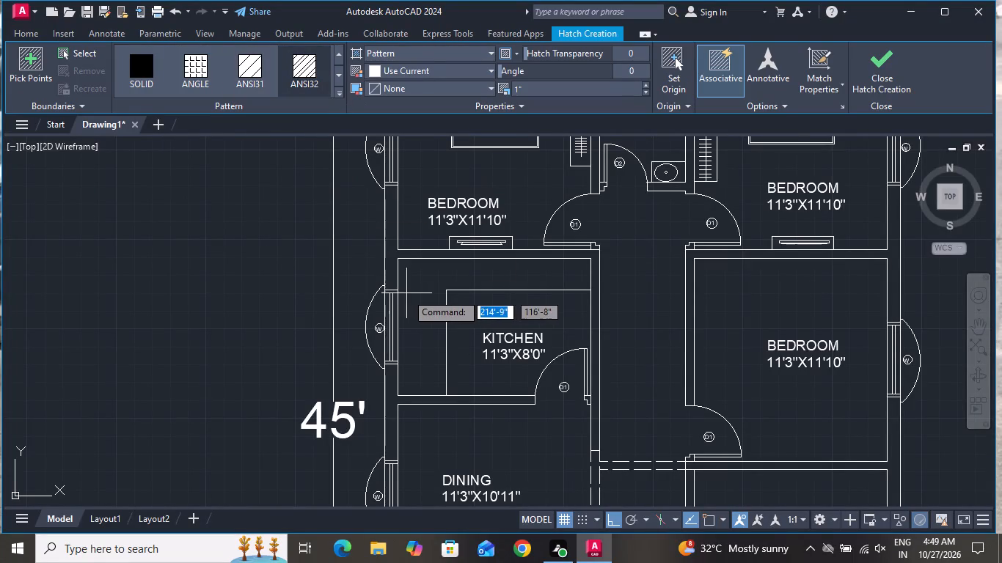
pyautogui.click(407, 293)
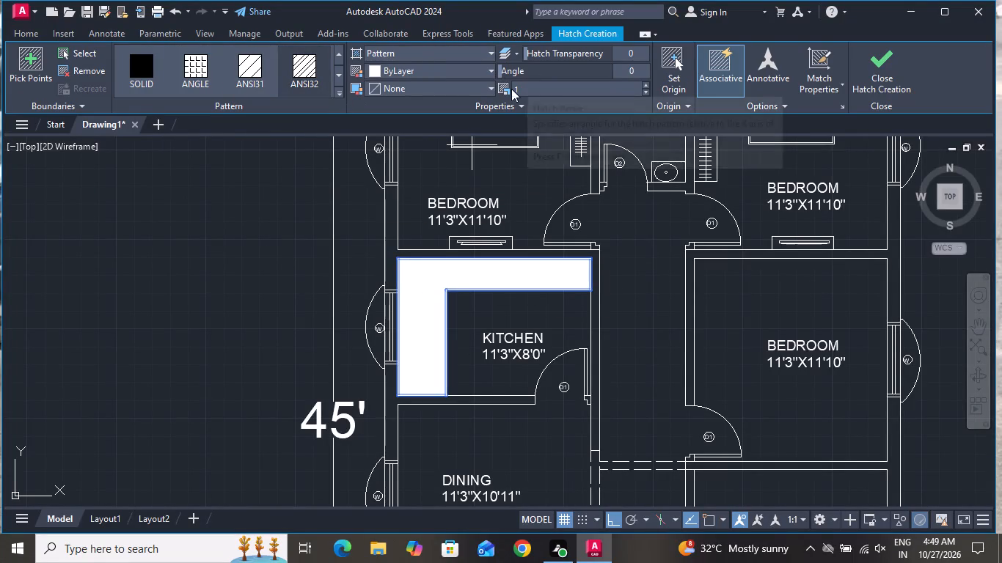
pyautogui.click(450, 70)
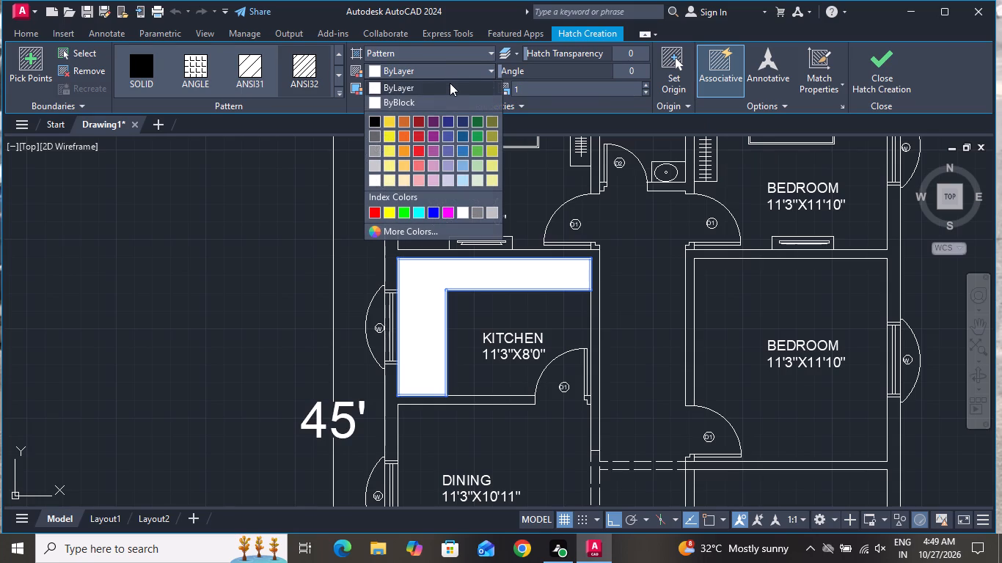
pyautogui.click(397, 169)
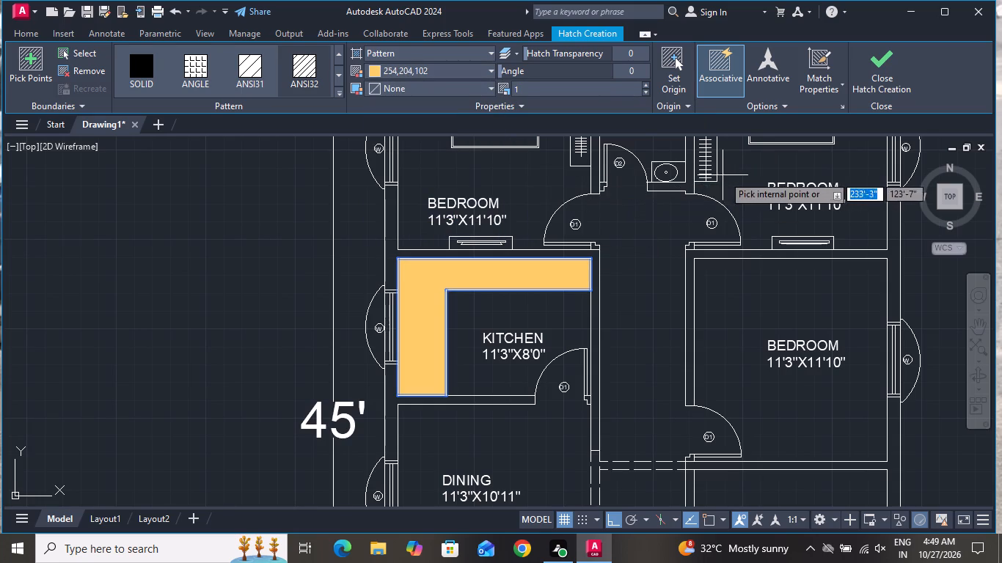
# Set the counter hatch's scale to 43 and finish the hatch.
pyautogui.moveTo(646, 83); pyautogui.dragTo(654, 96)
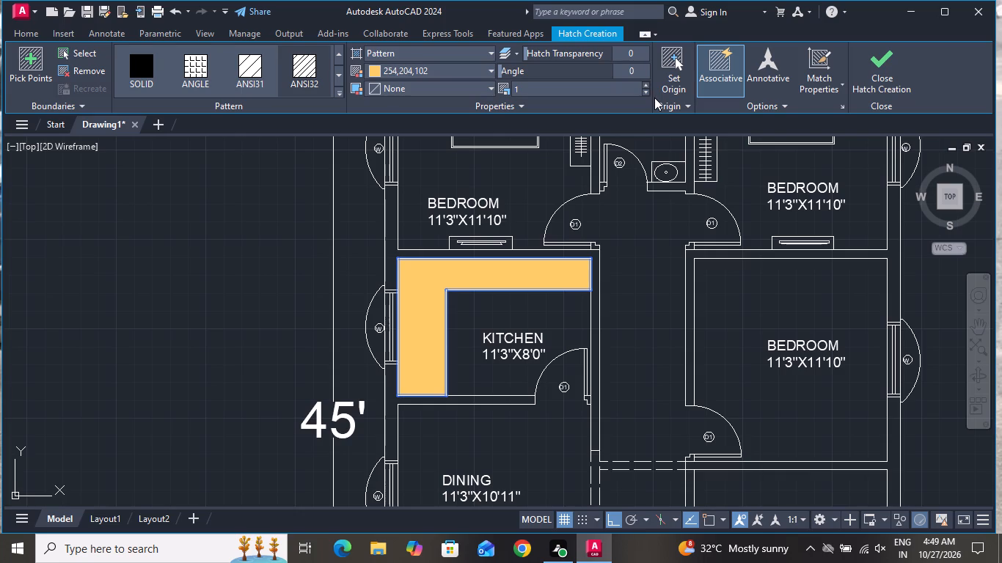
pyautogui.moveTo(647, 84); pyautogui.dragTo(647, 83)
pyautogui.moveTo(647, 83); pyautogui.dragTo(651, 84)
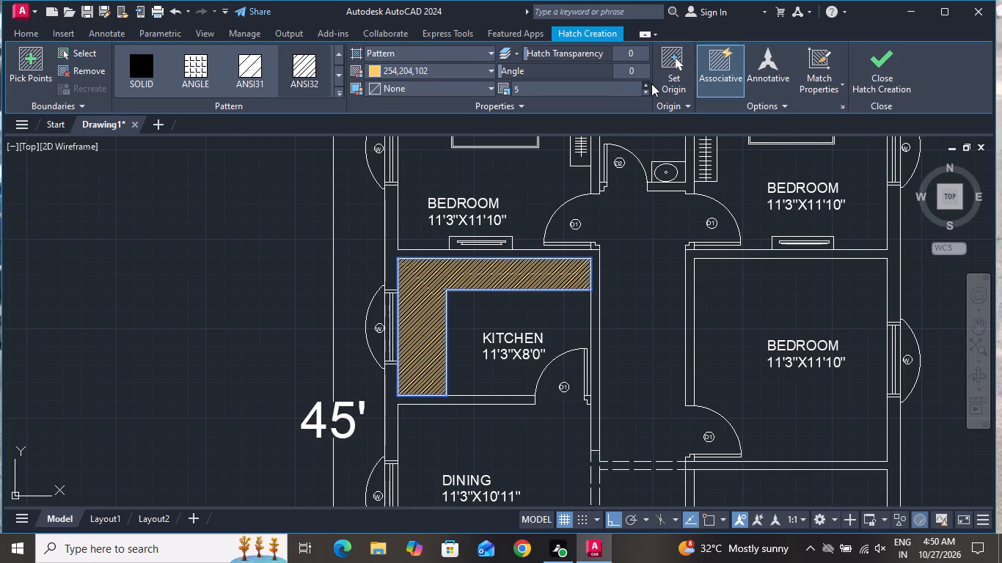
pyautogui.moveTo(651, 84); pyautogui.dragTo(656, 88)
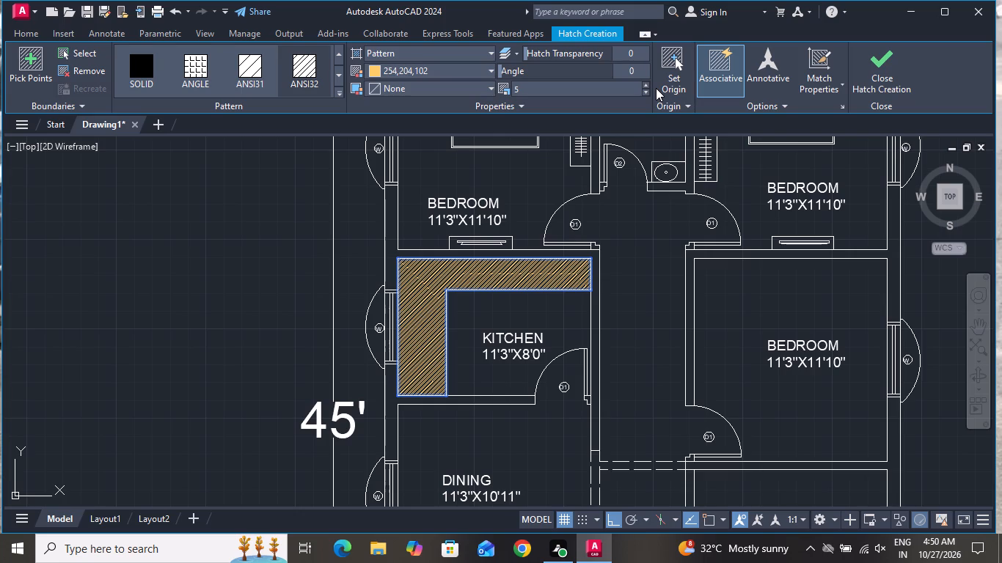
pyautogui.click(656, 88)
pyautogui.click(645, 84)
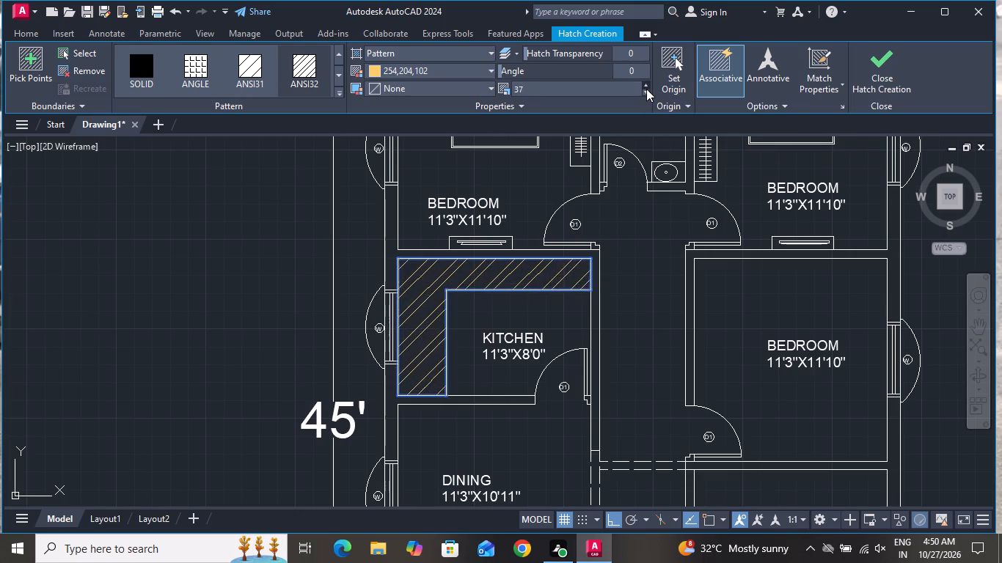
pyautogui.rightClick(260, 182)
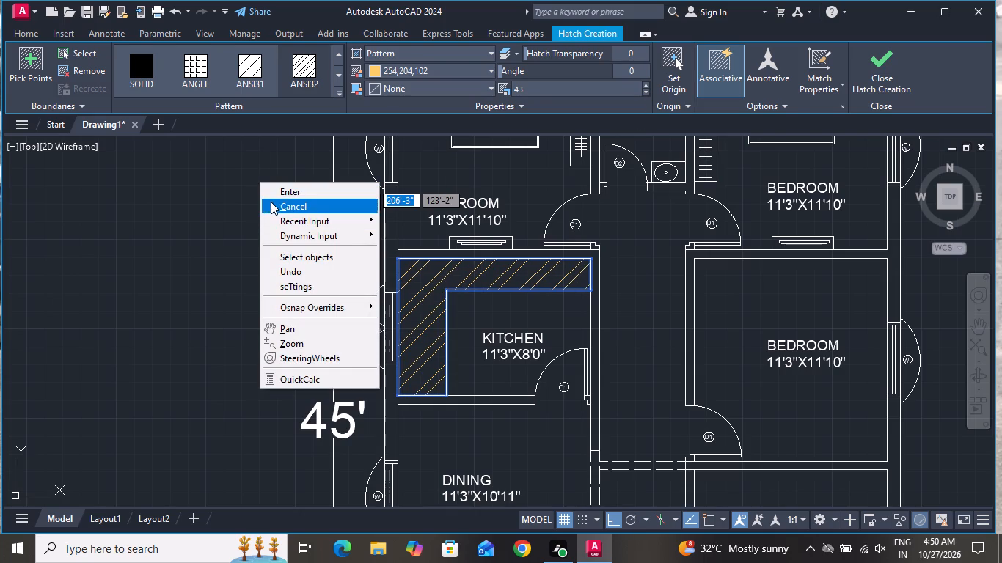
pyautogui.click(271, 202)
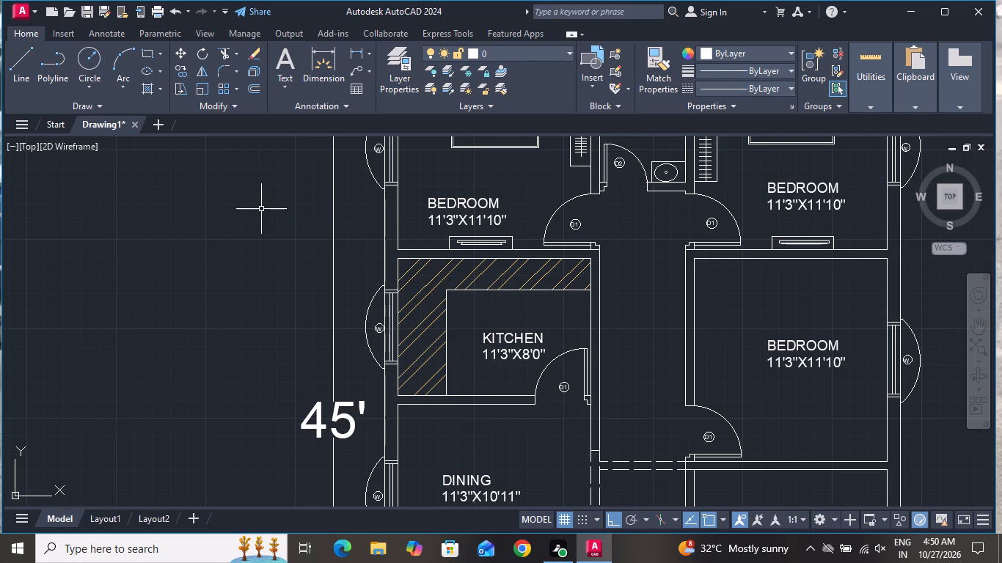
# Apply a solid hatch to the walls around the two upper bedrooms and toilet, including the right bedrooms' outer wall and partition.
pyautogui.scroll(-2, 263, 262)
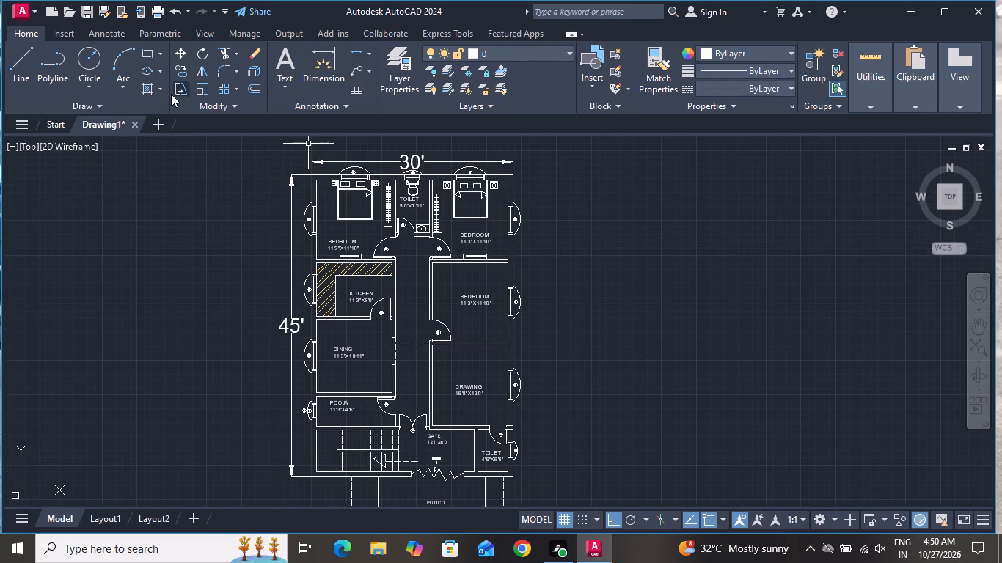
pyautogui.click(149, 91)
pyautogui.click(147, 75)
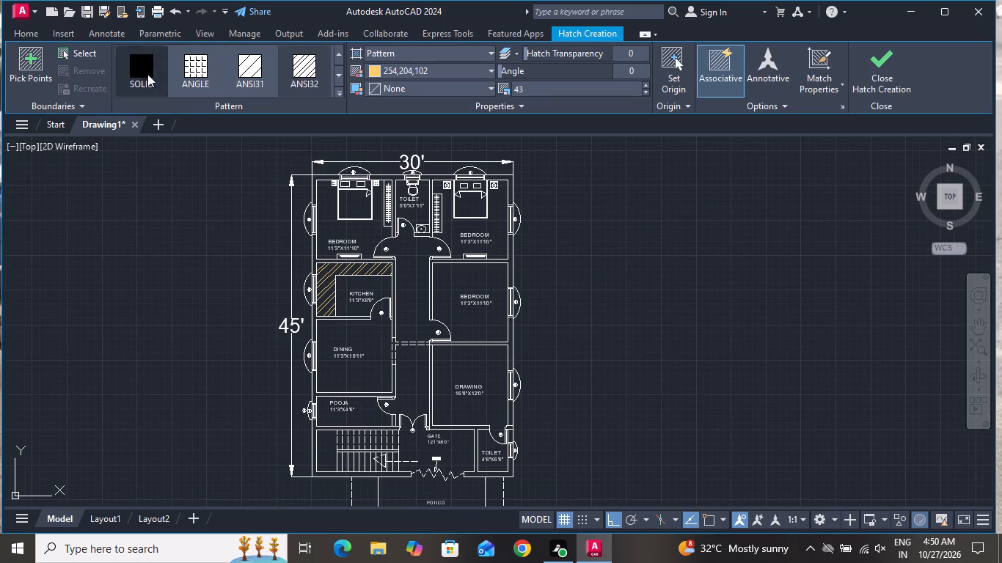
pyautogui.scroll(2, 282, 189)
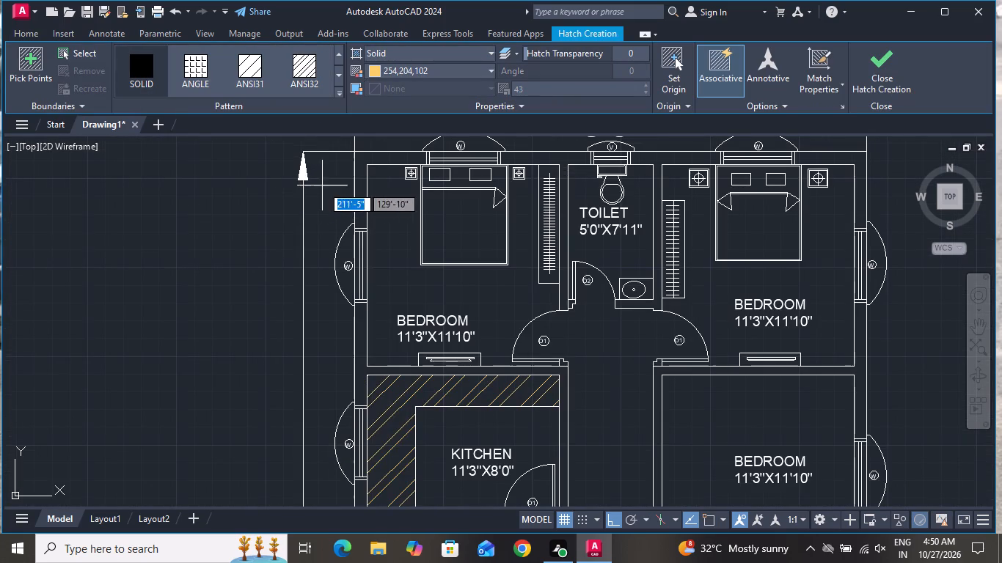
pyautogui.click(362, 171)
pyautogui.click(552, 155)
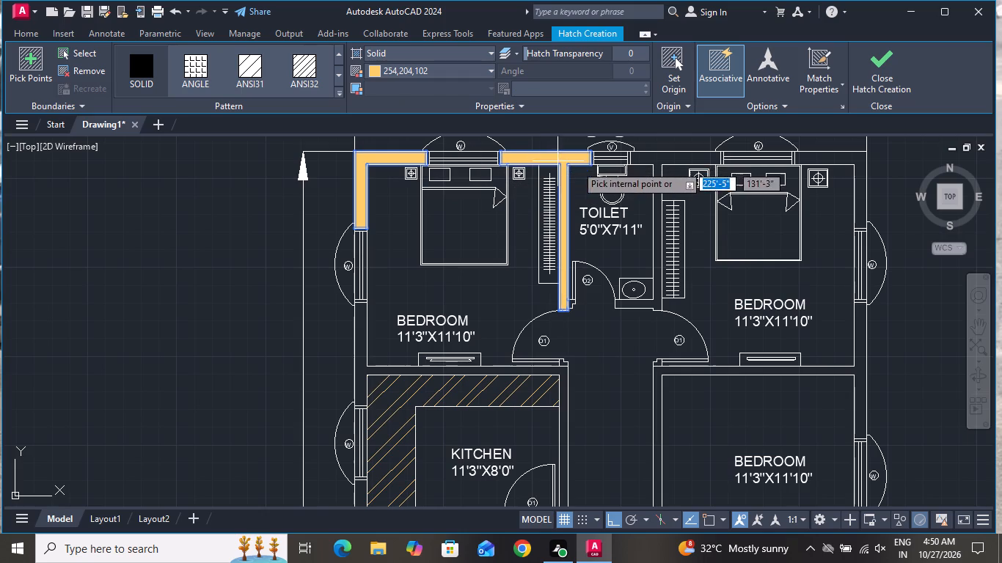
pyautogui.click(651, 160)
pyautogui.click(840, 158)
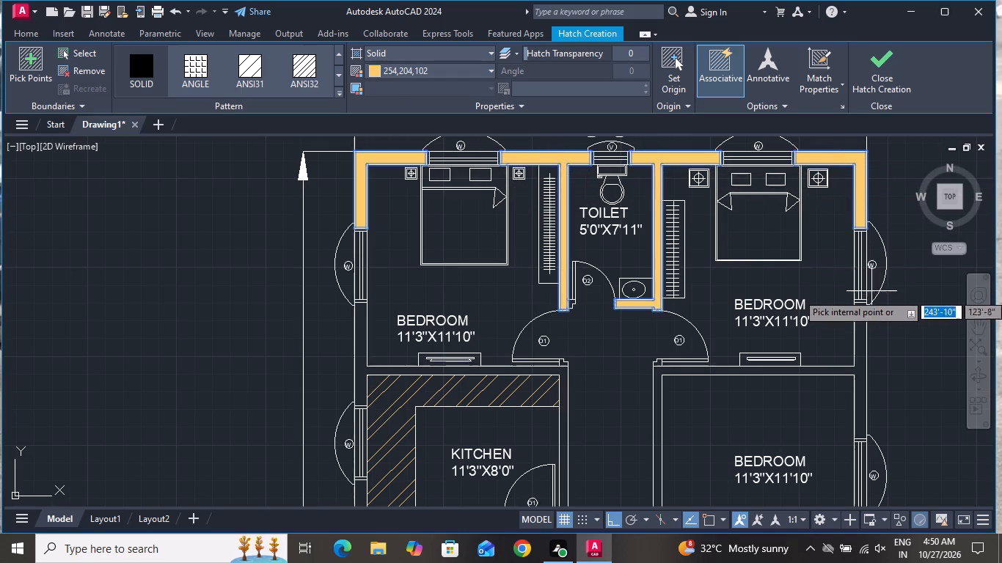
pyautogui.click(860, 367)
# Add the left outer wall segments and the kitchen and dining partition walls to the solid hatch.
pyautogui.scroll(-1, 866, 306)
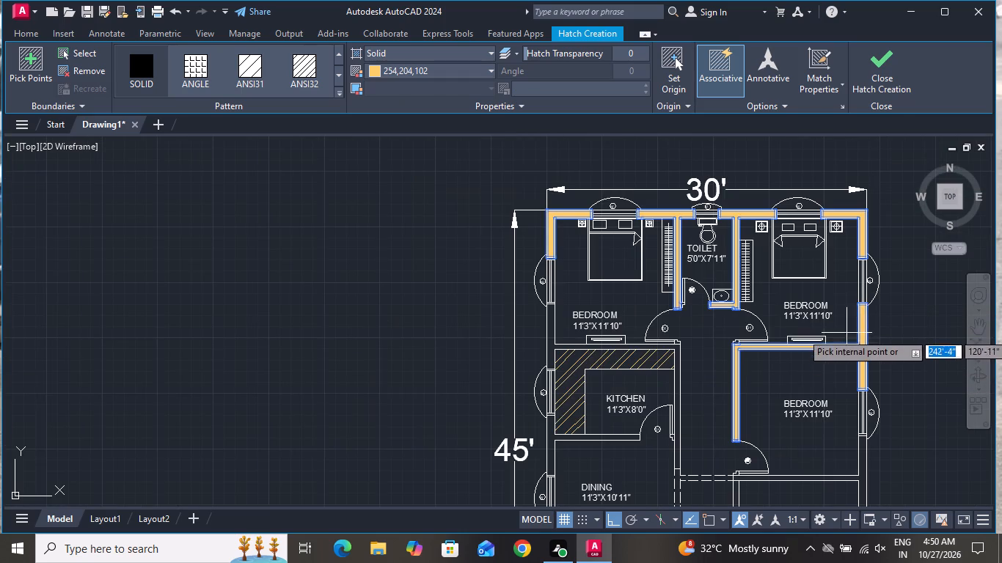
pyautogui.scroll(1, 550, 347)
pyautogui.click(546, 338)
pyautogui.scroll(-2, 552, 311)
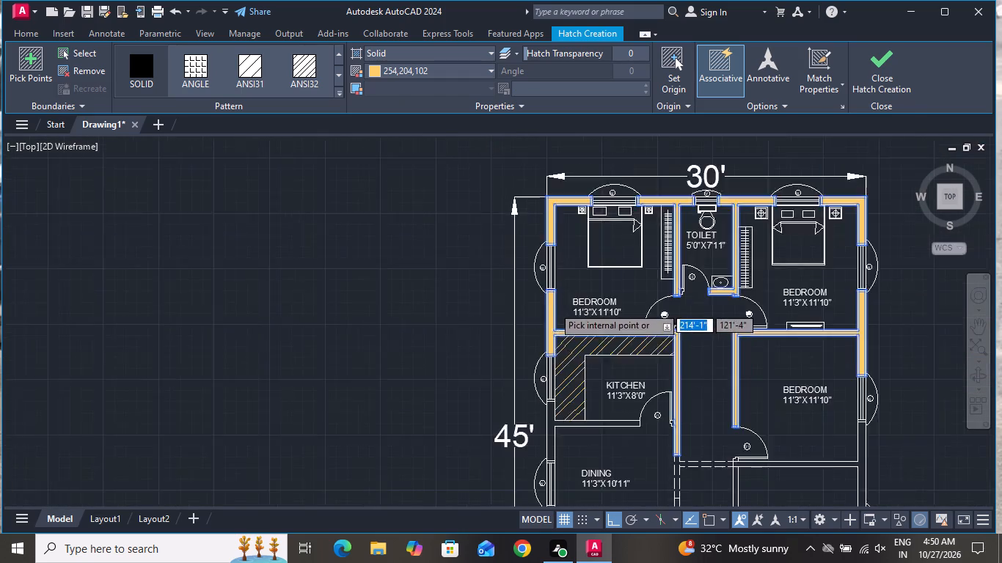
pyautogui.scroll(2, 540, 427)
pyautogui.click(571, 351)
pyautogui.scroll(-2, 579, 322)
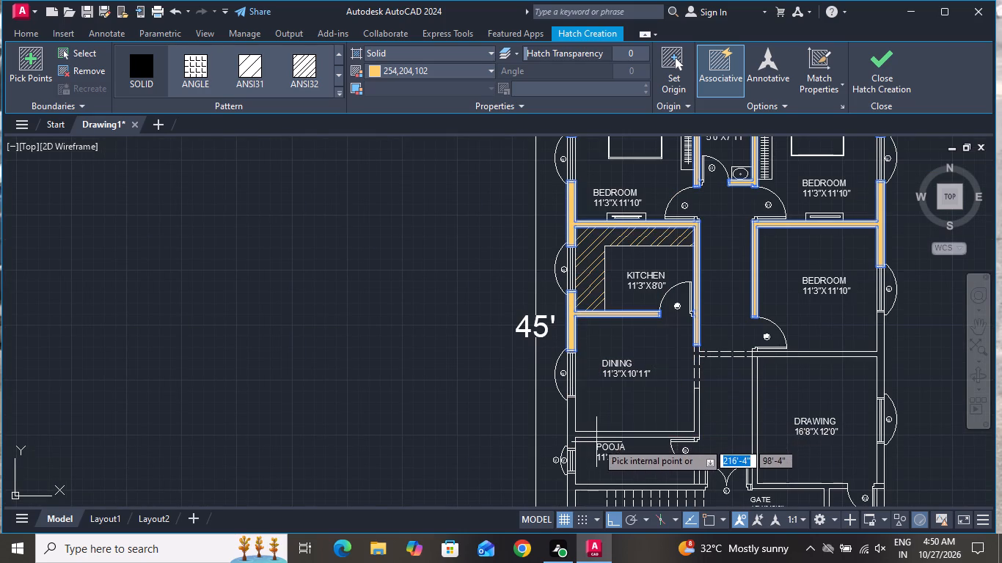
pyautogui.scroll(2, 612, 431)
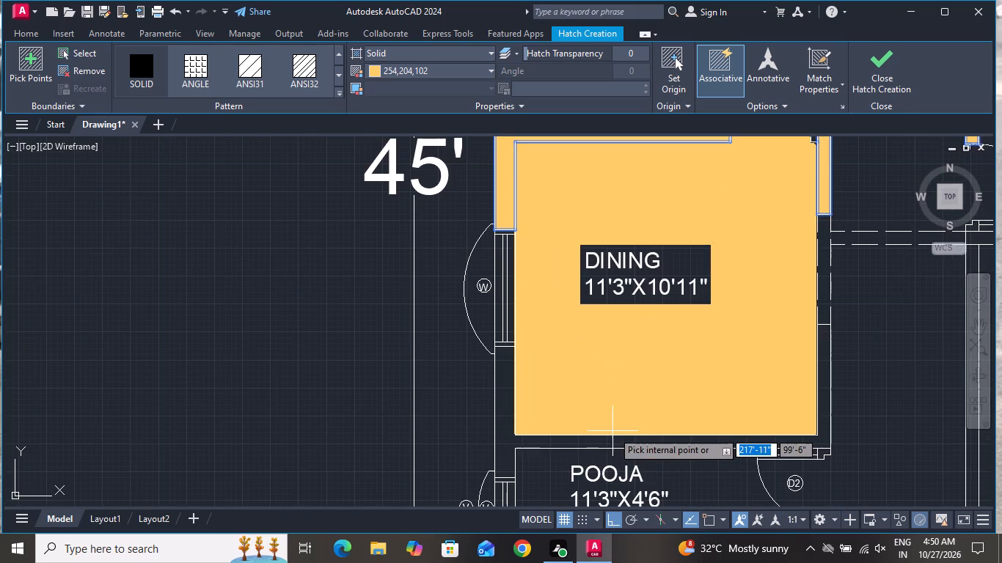
pyautogui.click(503, 438)
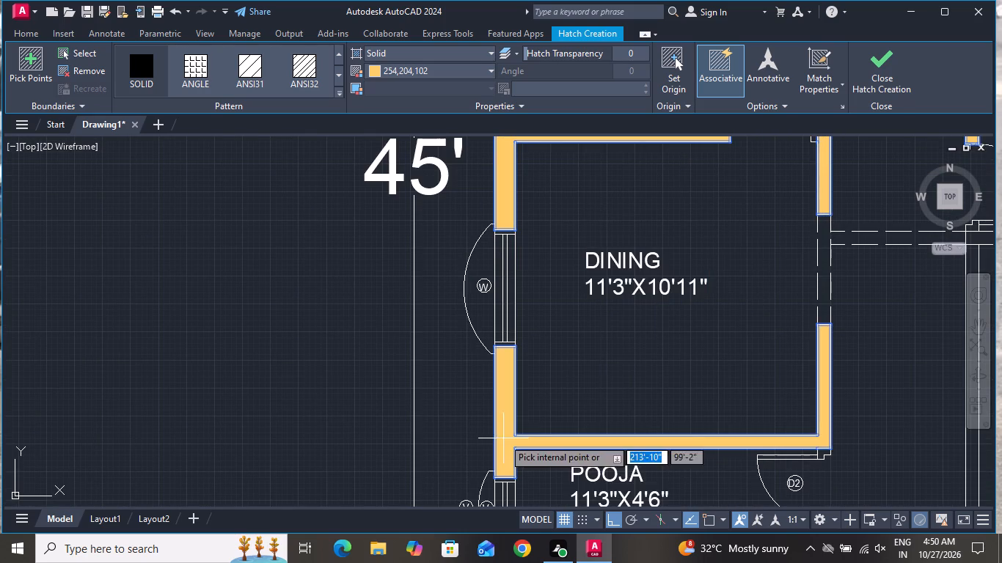
# Add the remaining walls around the pooja, staircase, drawing room, lower toilet and lower right bedroom to the solid hatch.
pyautogui.scroll(-2, 513, 422)
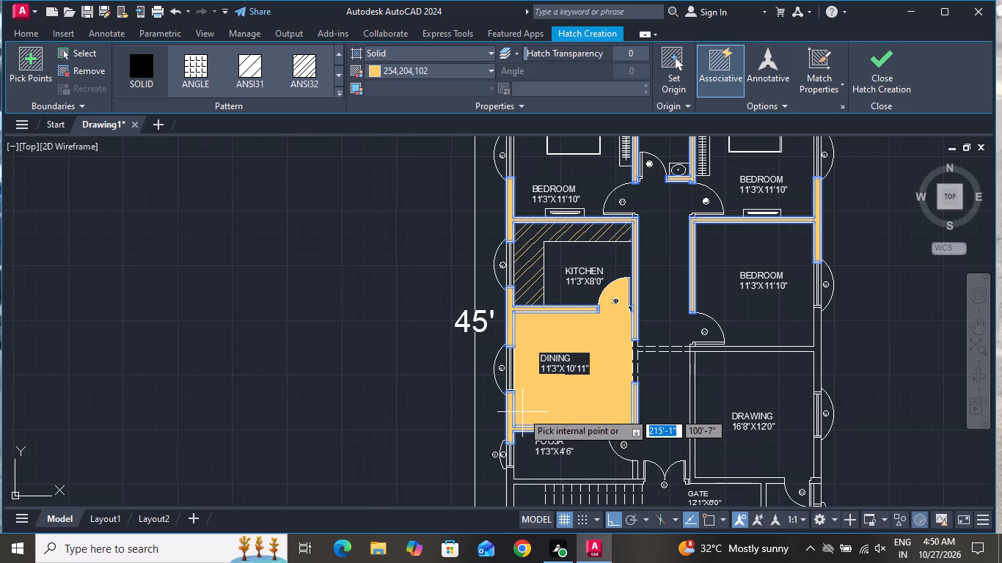
pyautogui.scroll(-1, 522, 412)
pyautogui.scroll(-1, 588, 443)
pyautogui.scroll(2, 556, 470)
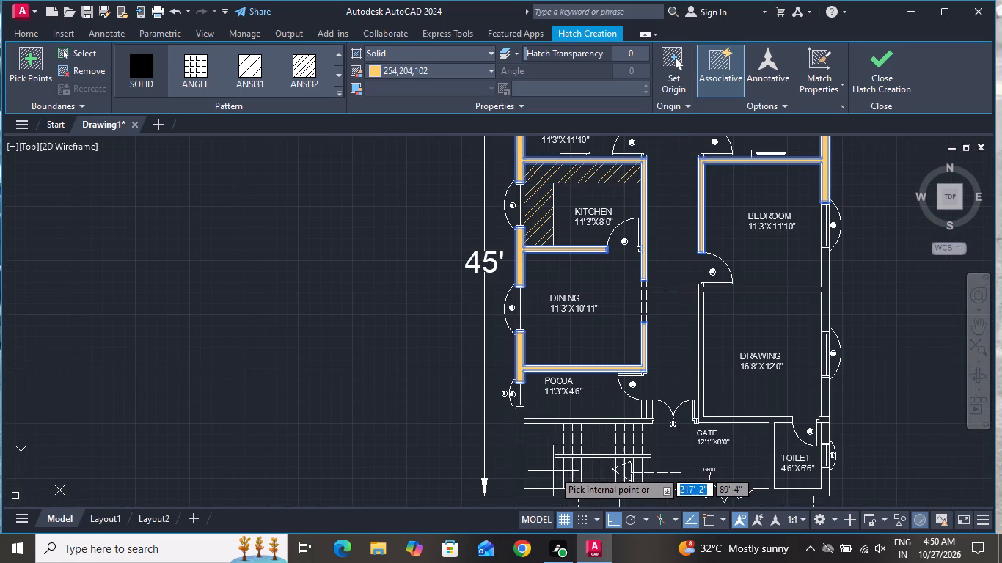
pyautogui.click(518, 439)
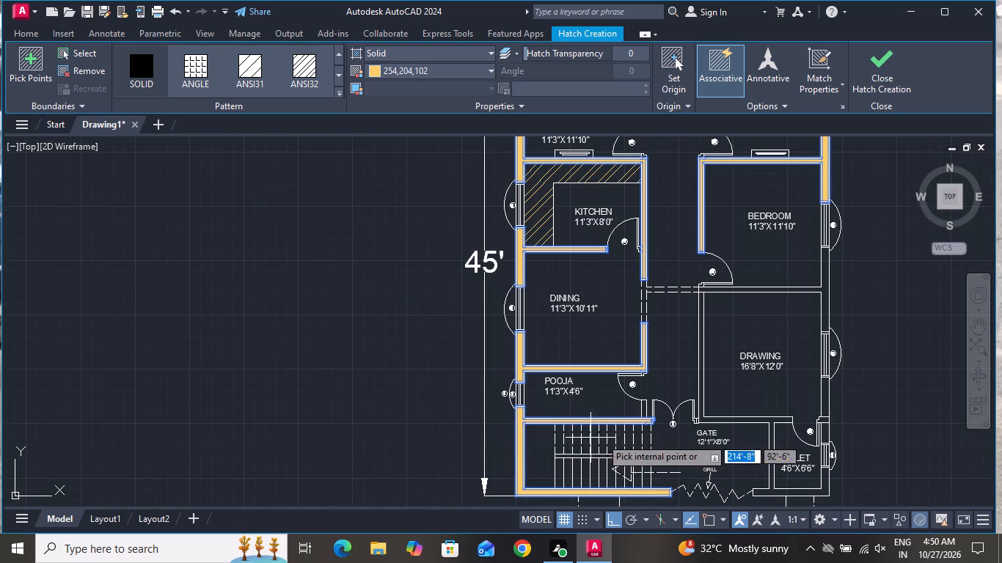
pyautogui.click(646, 408)
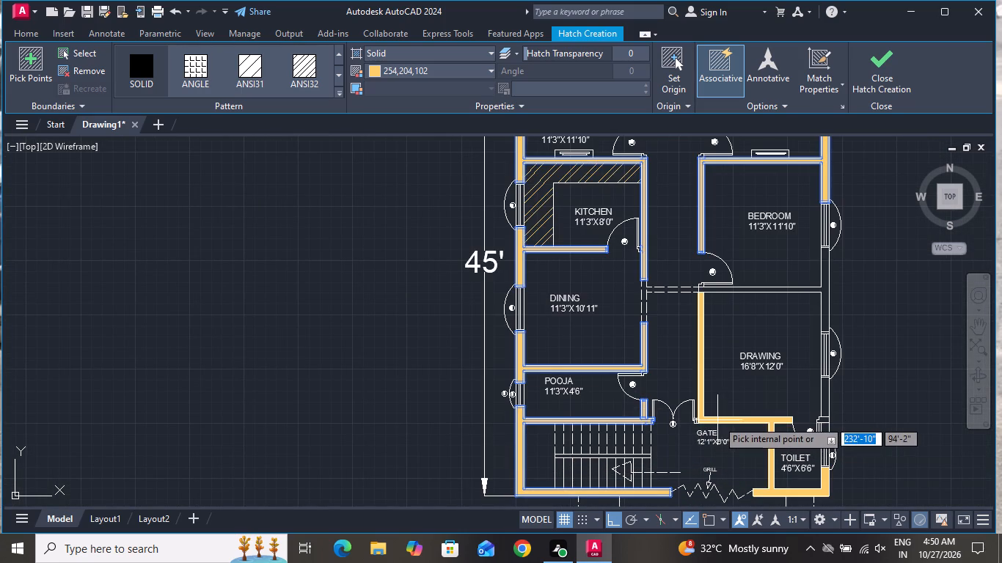
pyautogui.click(717, 419)
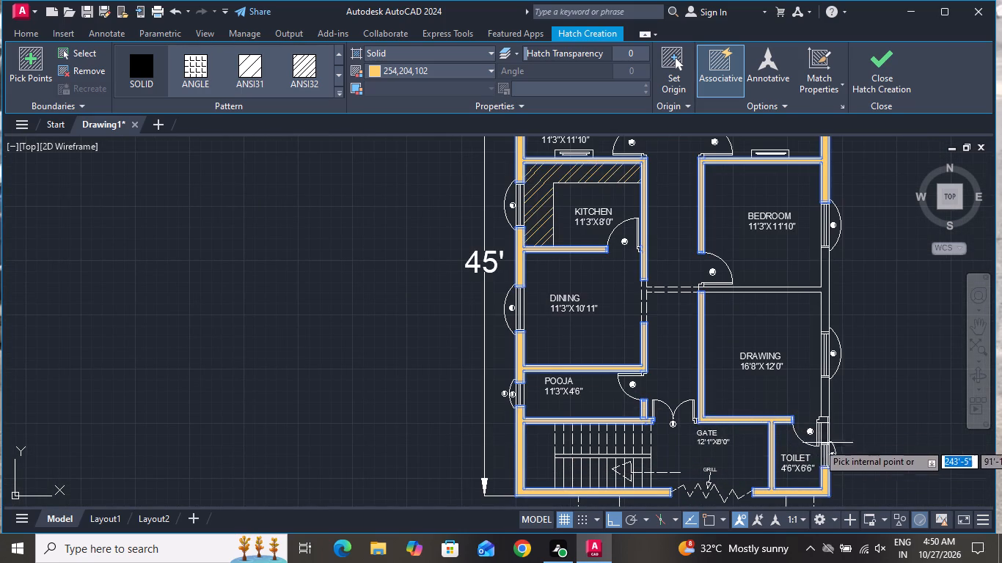
pyautogui.click(822, 398)
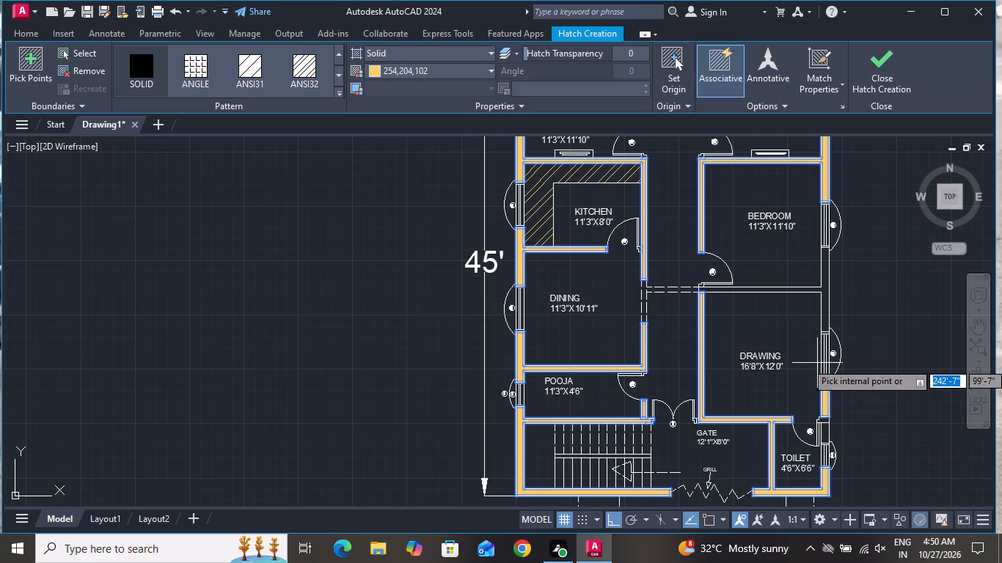
pyautogui.click(828, 300)
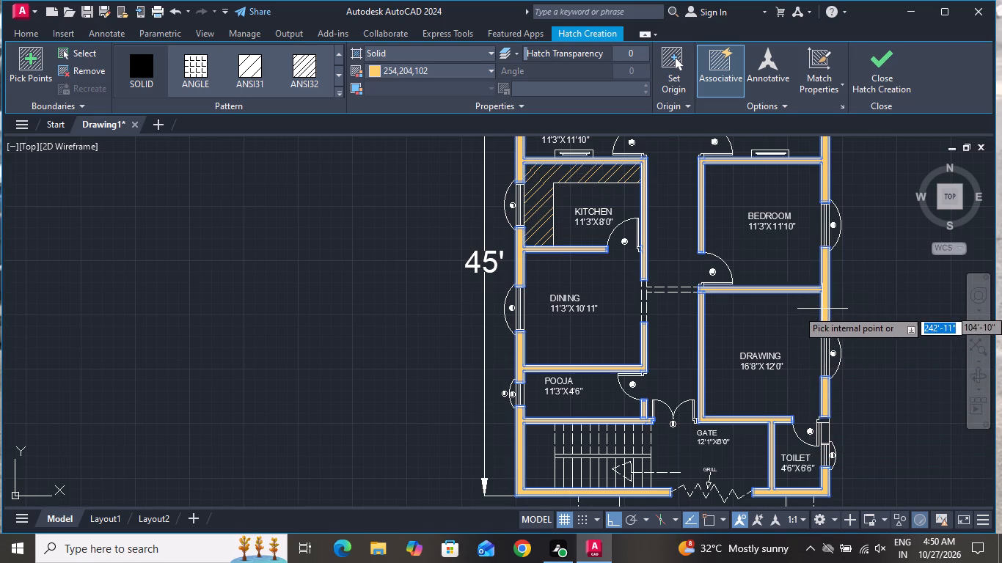
# Change the solid wall hatch's colour to orange 242,103,34 and finish the hatch.
pyautogui.scroll(-1, 744, 372)
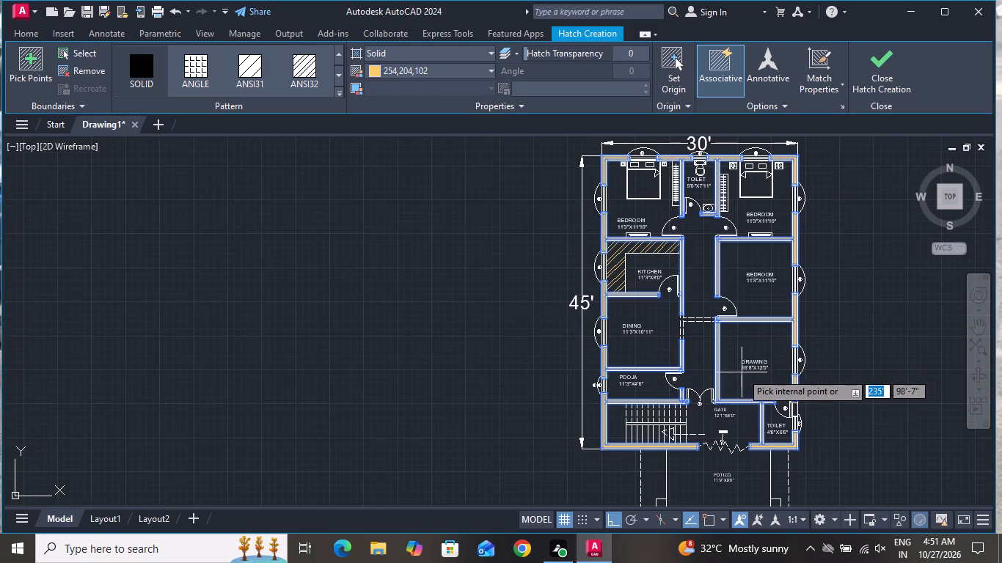
pyautogui.click(418, 70)
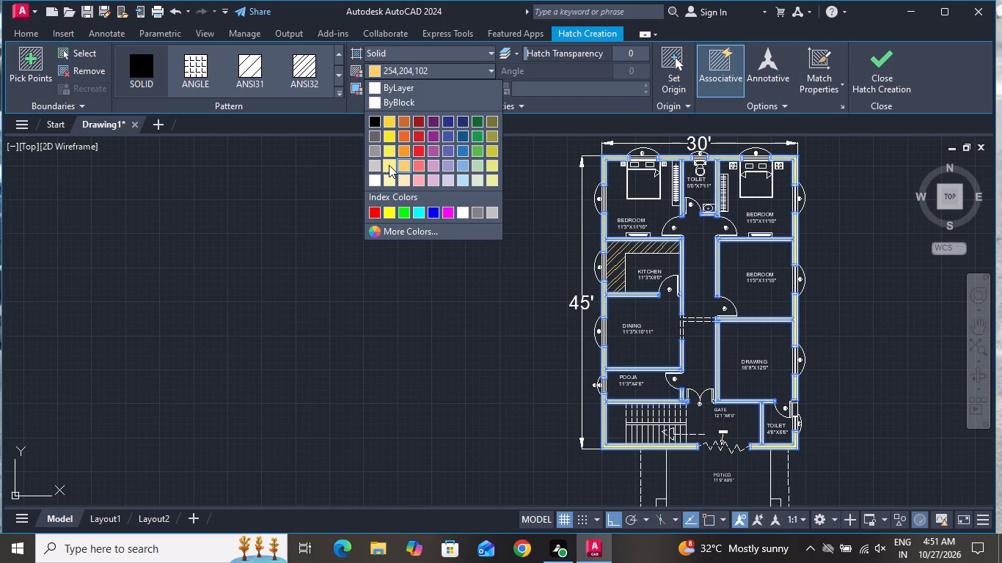
pyautogui.click(403, 133)
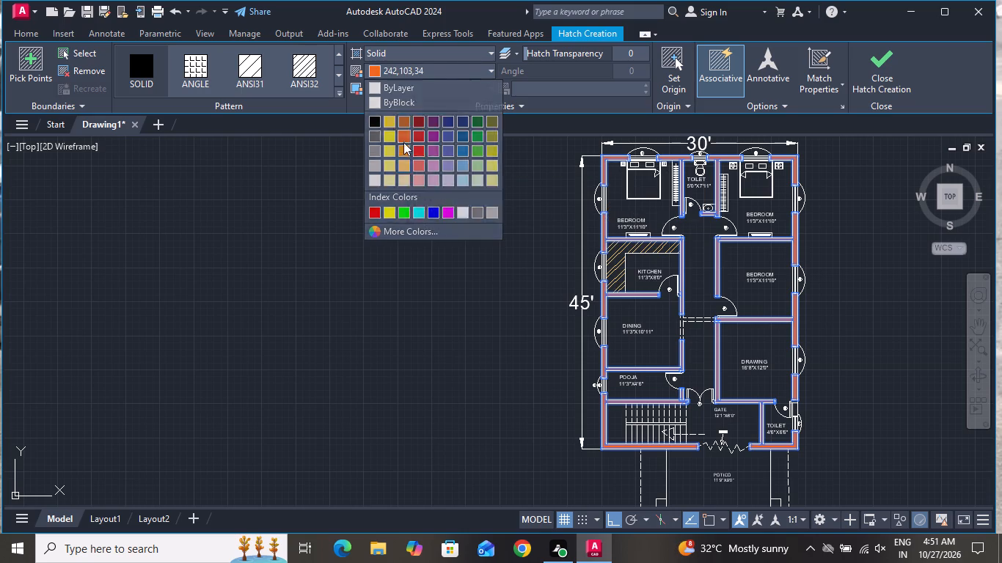
pyautogui.press('Escape')
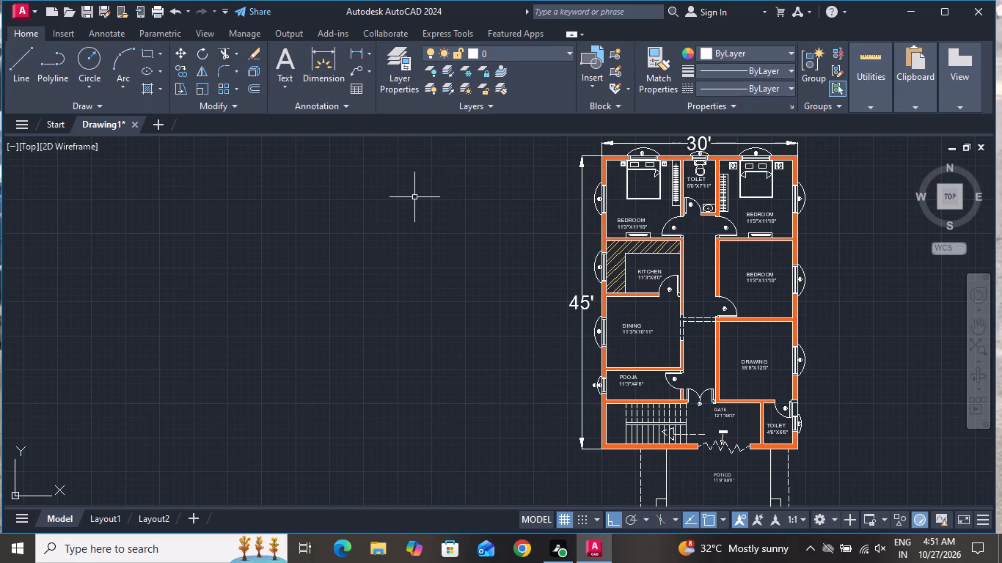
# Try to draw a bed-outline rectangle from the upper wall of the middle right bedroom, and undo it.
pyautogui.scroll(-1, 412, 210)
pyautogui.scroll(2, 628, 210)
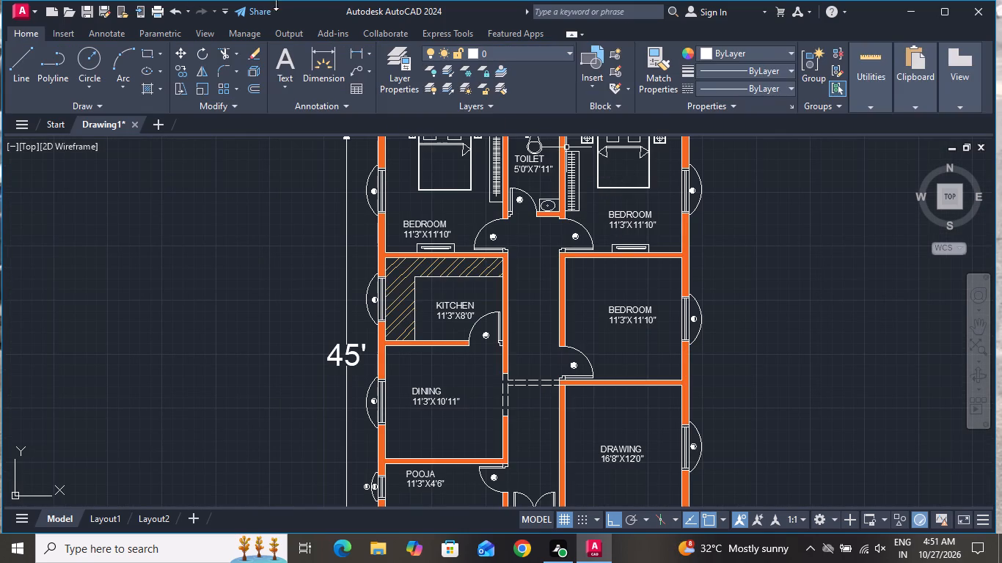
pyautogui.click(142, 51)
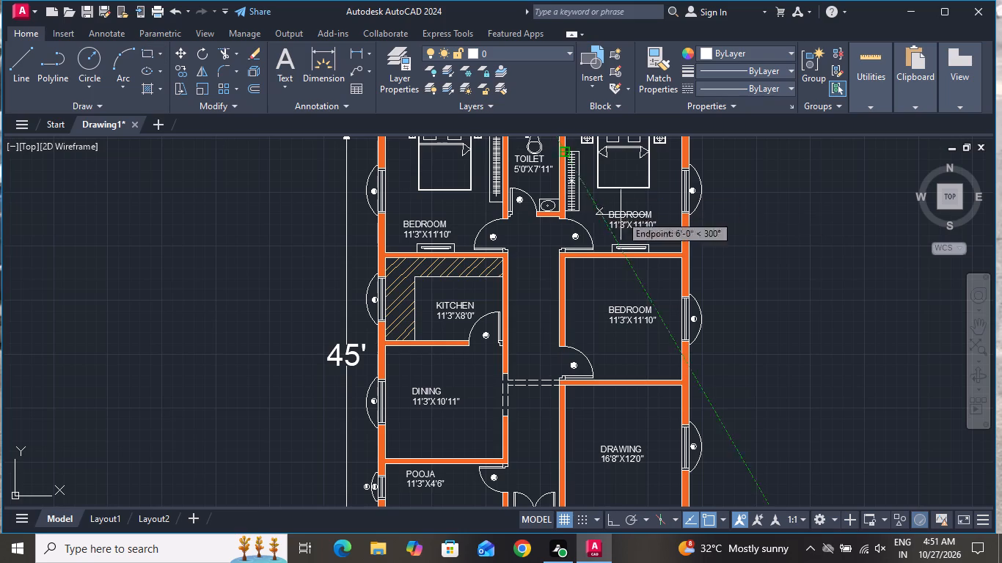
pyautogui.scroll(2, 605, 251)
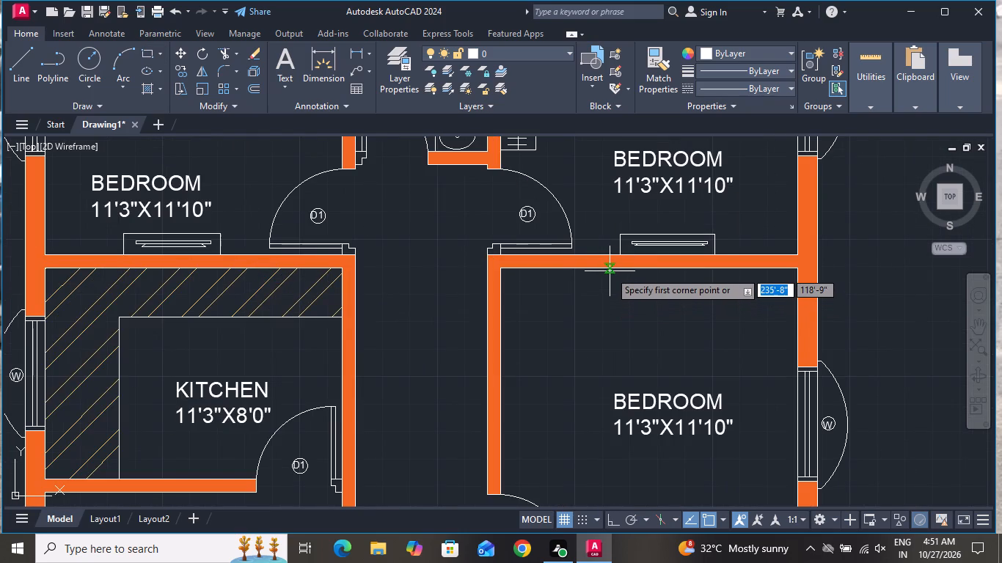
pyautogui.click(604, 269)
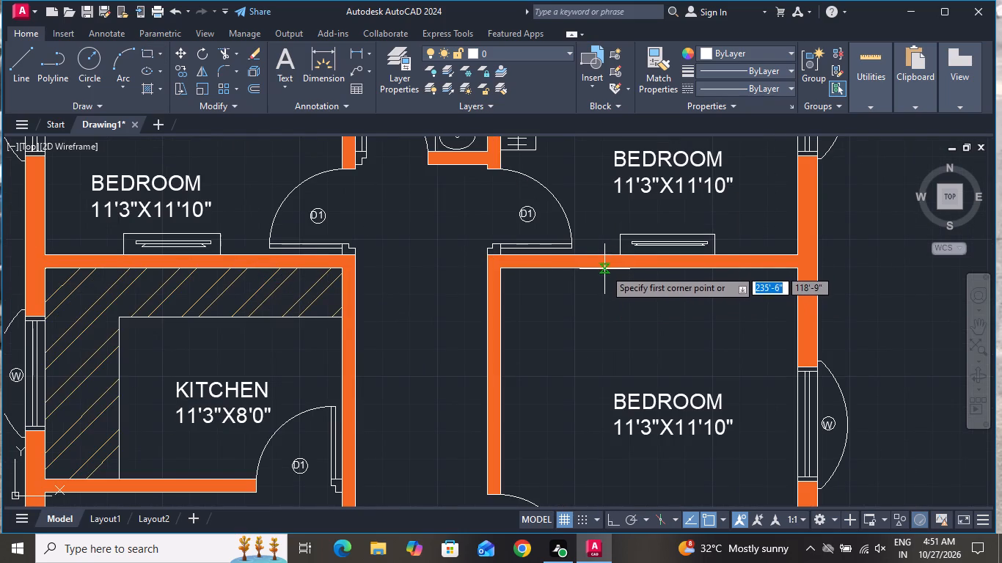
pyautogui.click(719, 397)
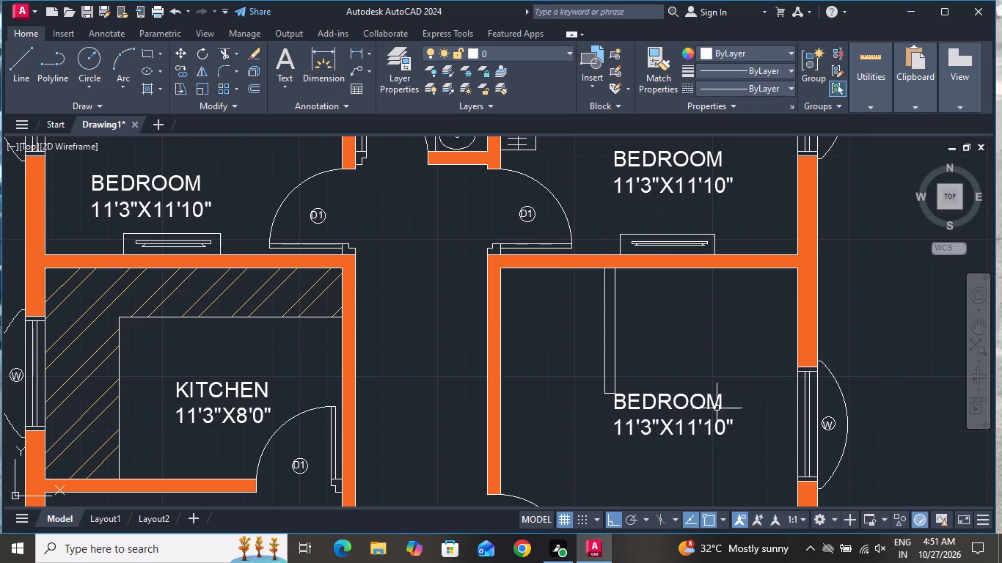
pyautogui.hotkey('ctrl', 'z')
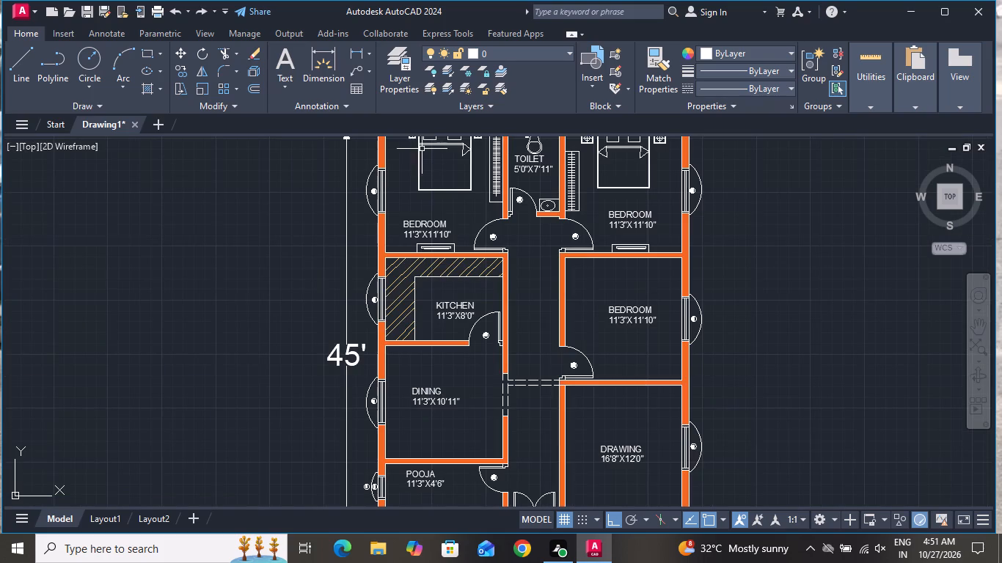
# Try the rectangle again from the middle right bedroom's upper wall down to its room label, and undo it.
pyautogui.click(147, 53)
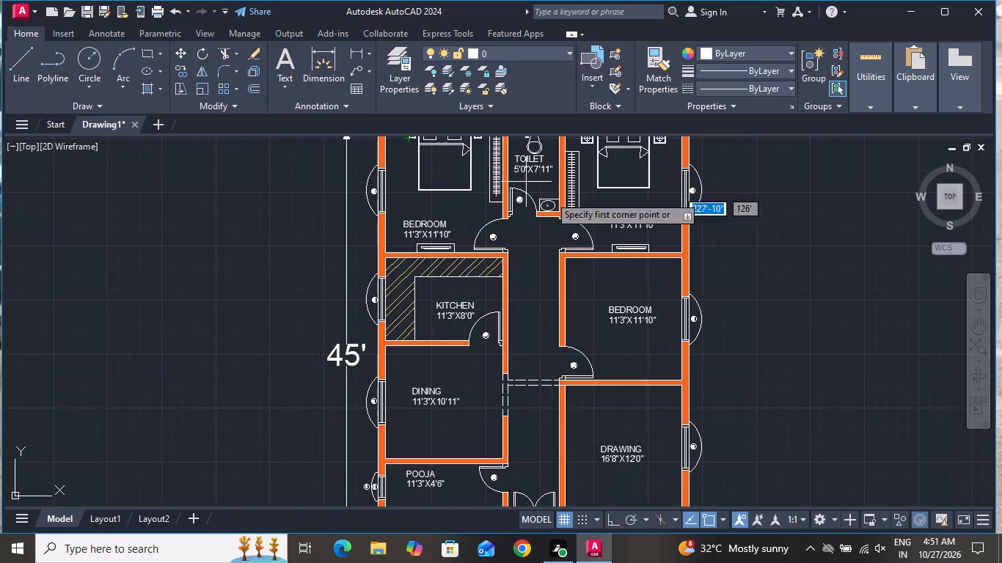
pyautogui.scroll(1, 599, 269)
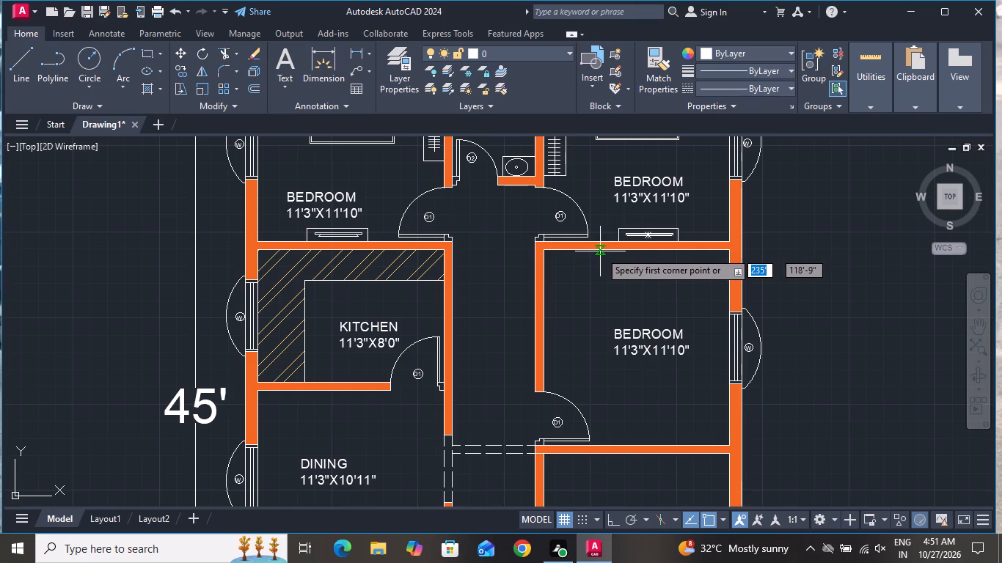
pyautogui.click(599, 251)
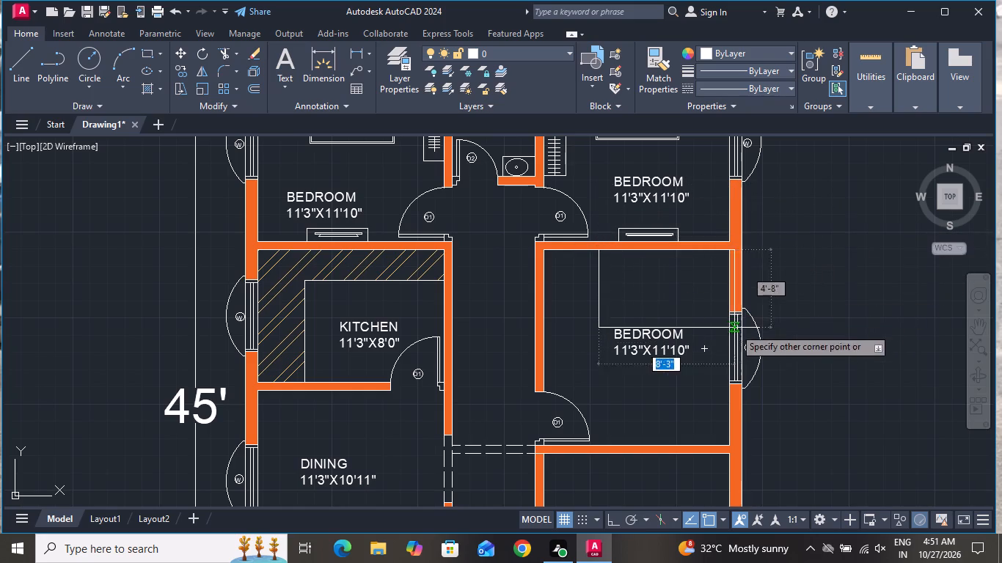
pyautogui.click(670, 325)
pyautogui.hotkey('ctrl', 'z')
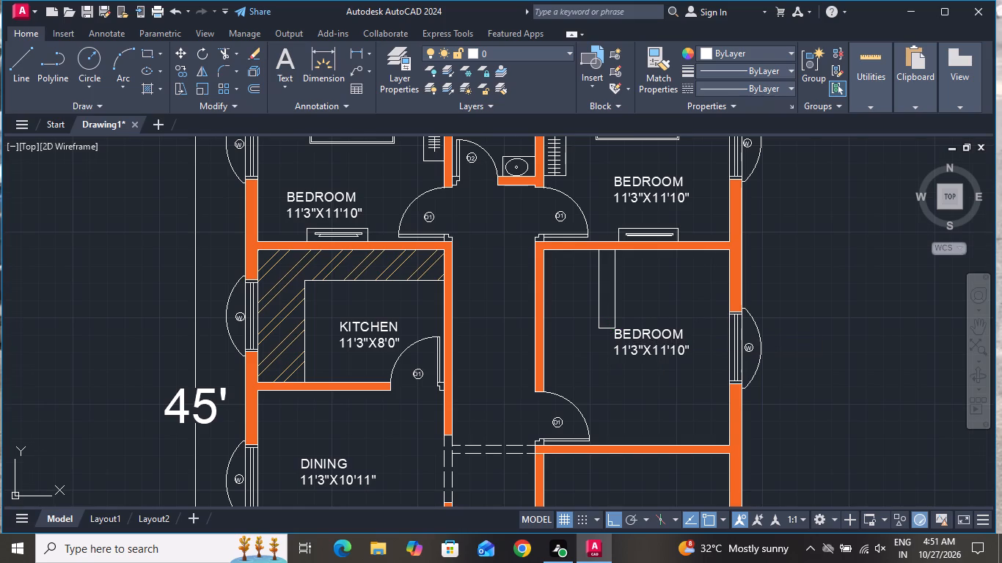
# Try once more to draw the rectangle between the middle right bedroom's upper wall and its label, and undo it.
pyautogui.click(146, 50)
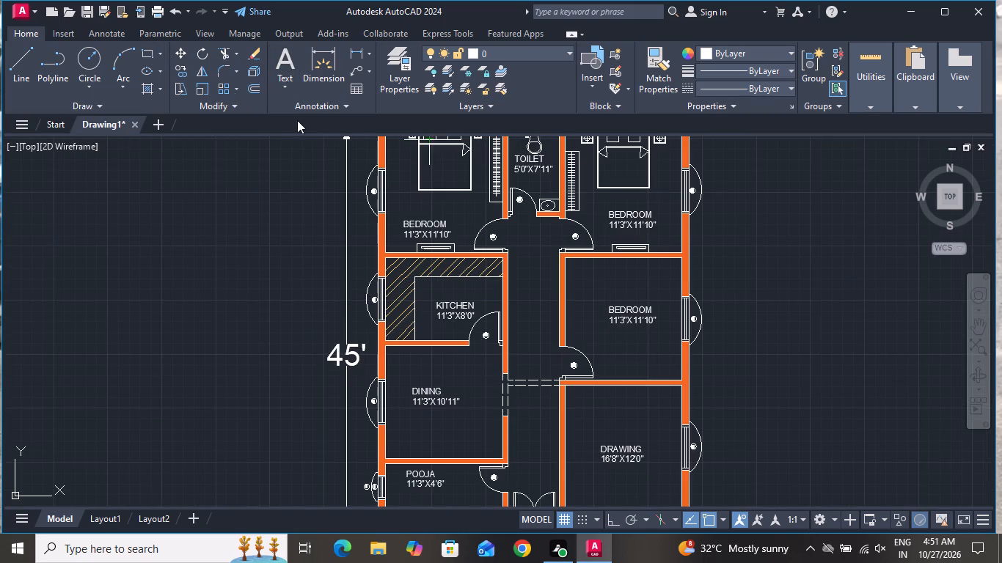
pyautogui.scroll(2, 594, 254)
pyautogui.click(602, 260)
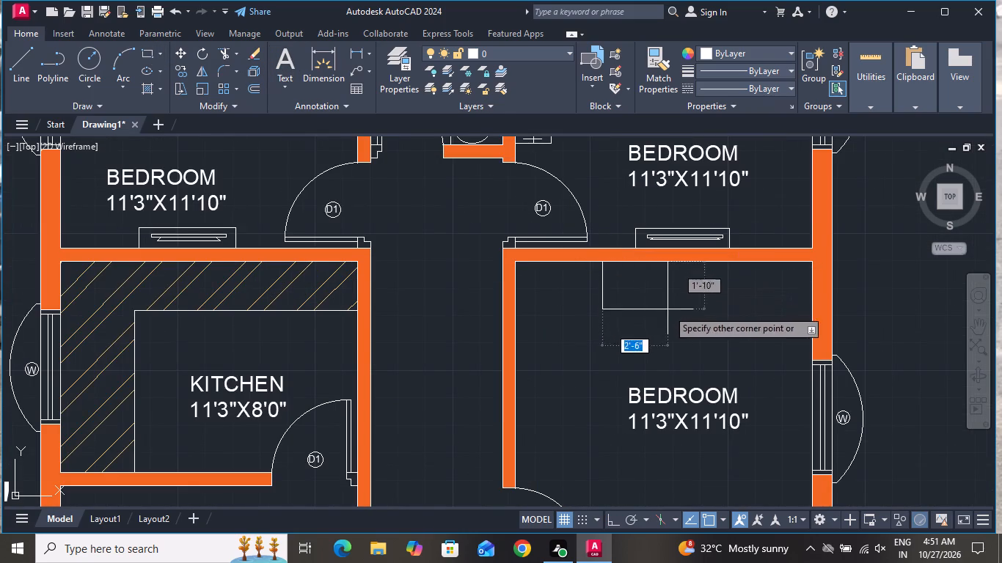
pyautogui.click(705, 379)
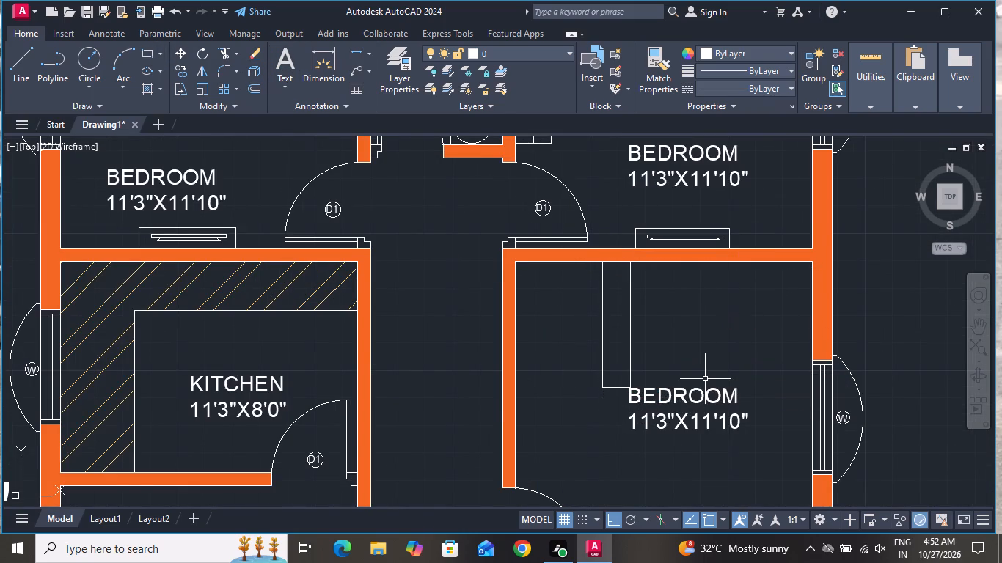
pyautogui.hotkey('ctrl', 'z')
# Move the middle right bedroom's name and size label straight down, close to the room's lower wall.
pyautogui.scroll(-1, 701, 345)
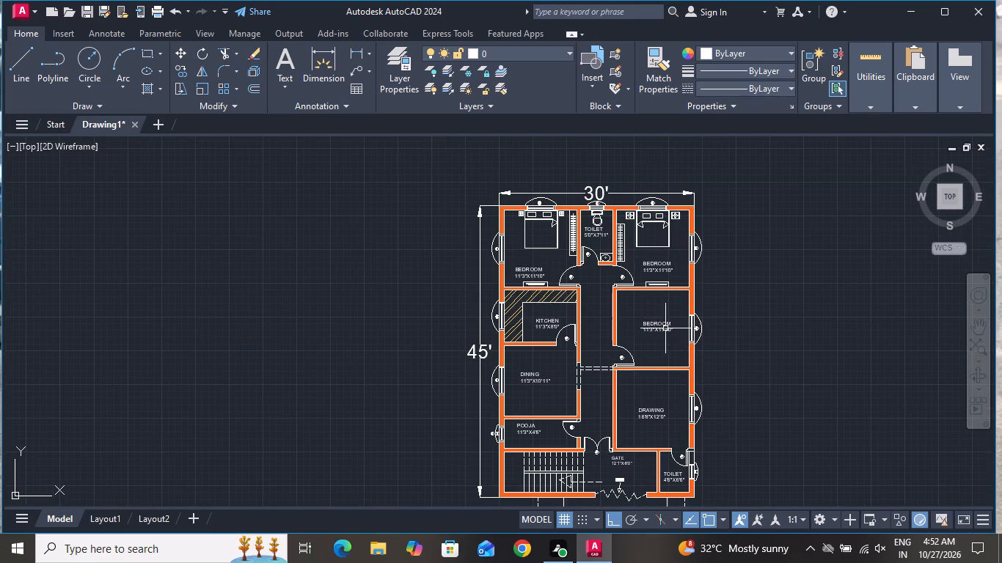
pyautogui.click(662, 331)
pyautogui.click(183, 49)
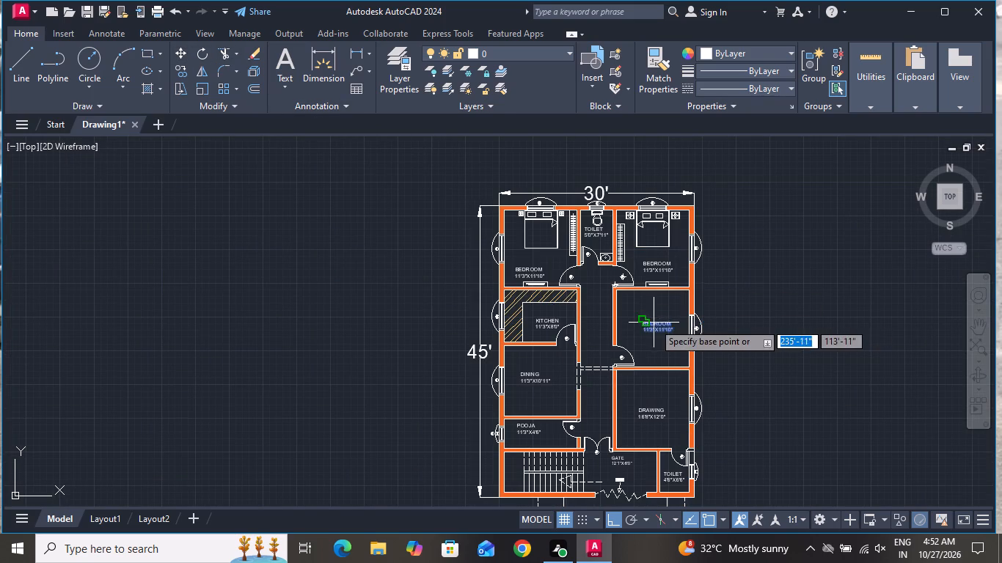
pyautogui.click(654, 323)
pyautogui.click(651, 352)
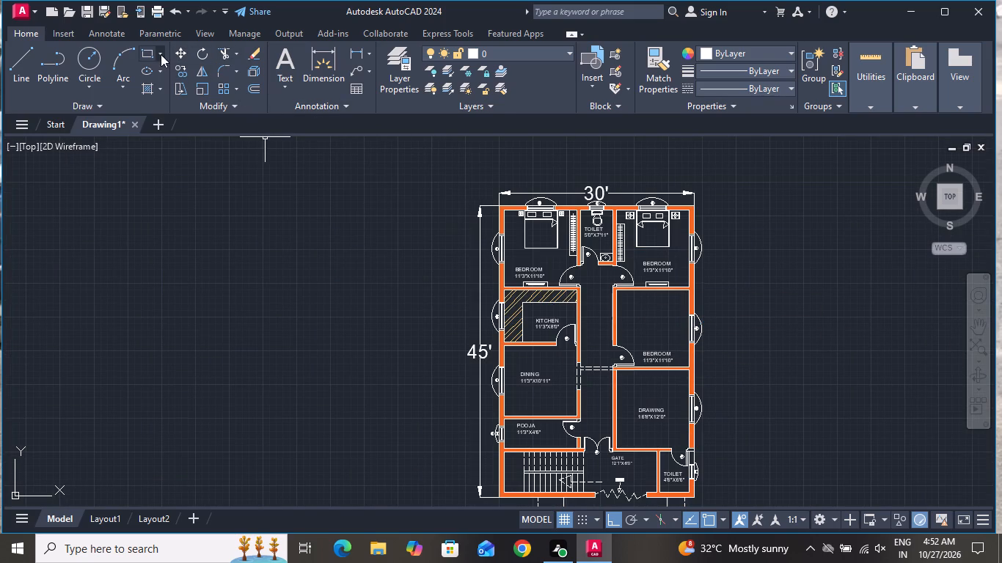
# Draw a bed-outline rectangle about 4'-9" wide by 5'-6" long against the middle right bedroom's upper wall.
pyautogui.click(143, 54)
pyautogui.scroll(1, 658, 364)
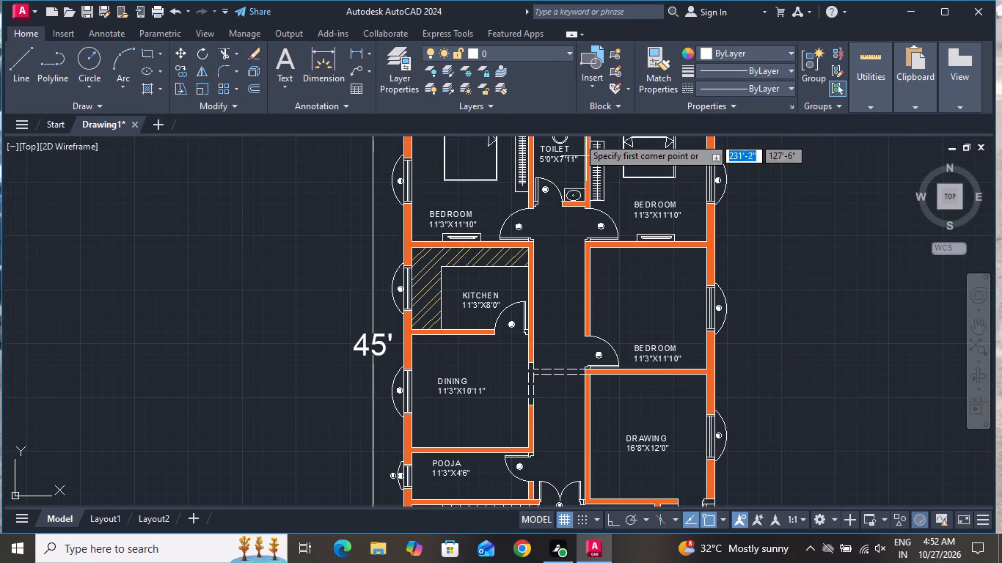
pyautogui.scroll(-1, 429, 388)
pyautogui.scroll(-1, 539, 374)
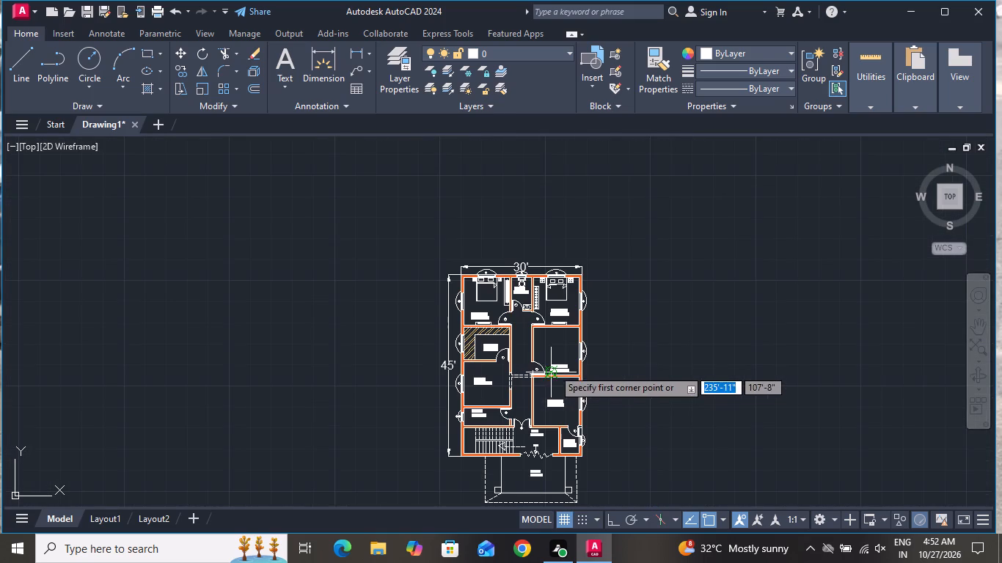
pyautogui.scroll(4, 546, 326)
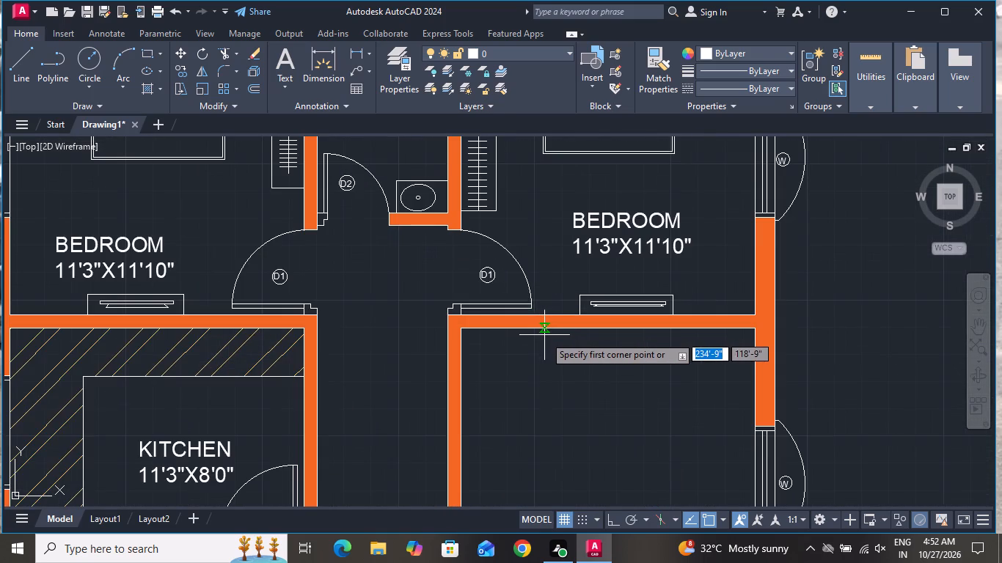
pyautogui.click(548, 326)
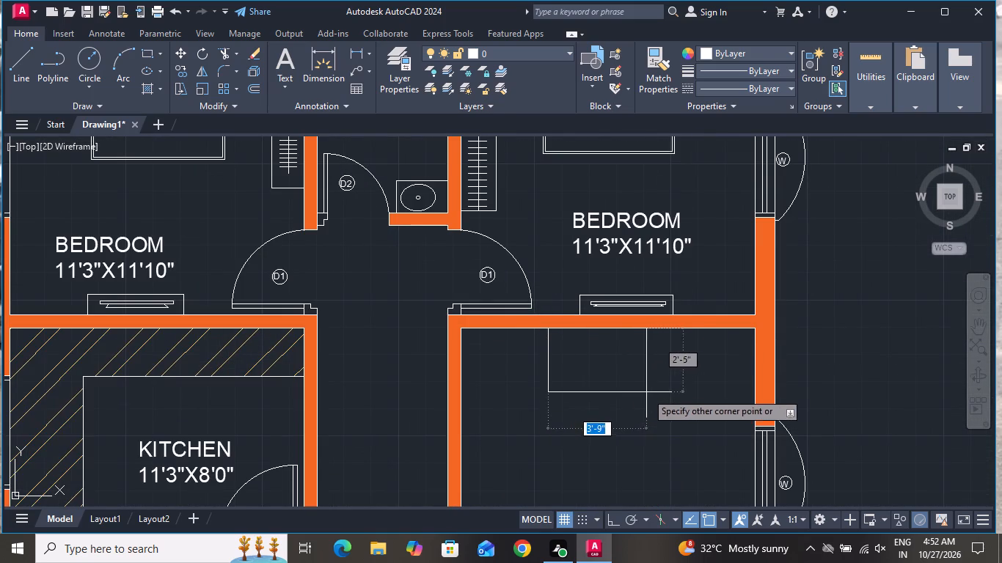
pyautogui.click(672, 474)
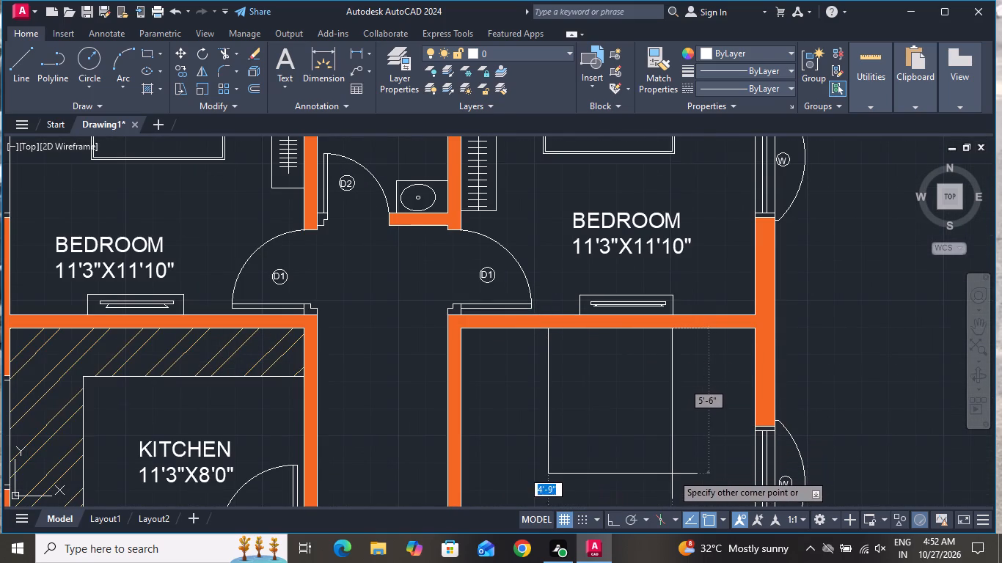
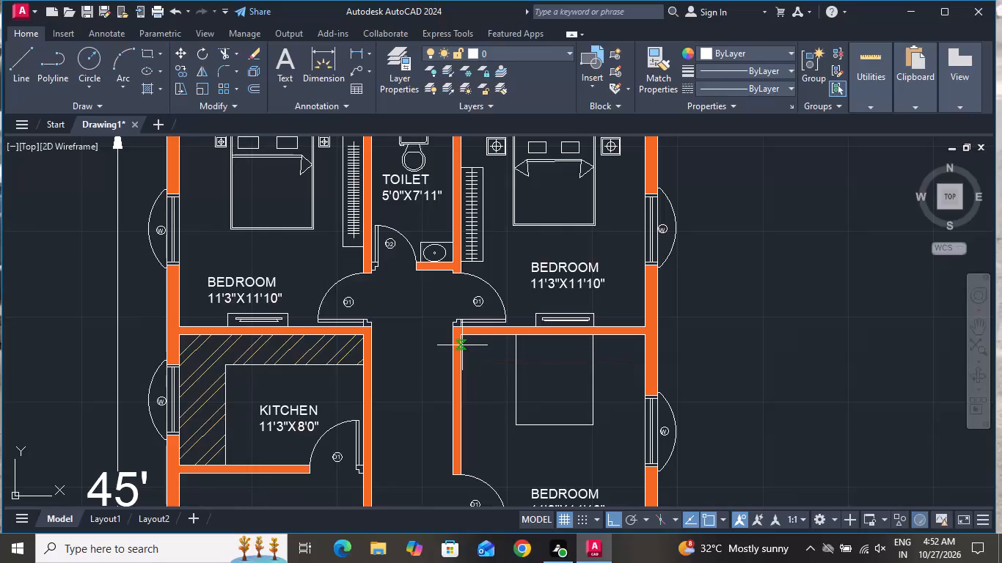
# Offset the bed outline in the middle right bedroom 1" inward.
pyautogui.write('1"')
pyautogui.press('Return')
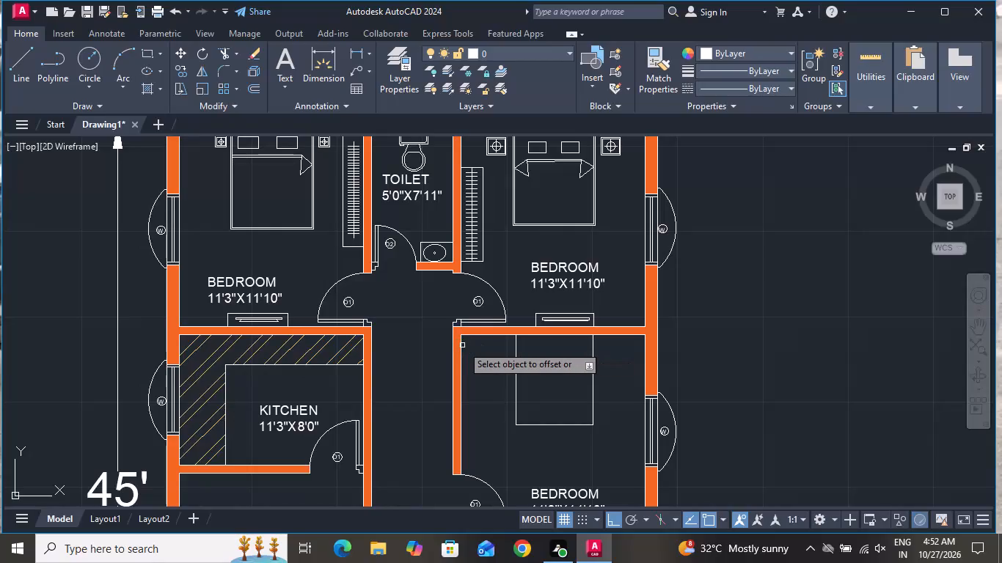
pyautogui.click(516, 423)
pyautogui.click(546, 400)
pyautogui.rightClick(547, 394)
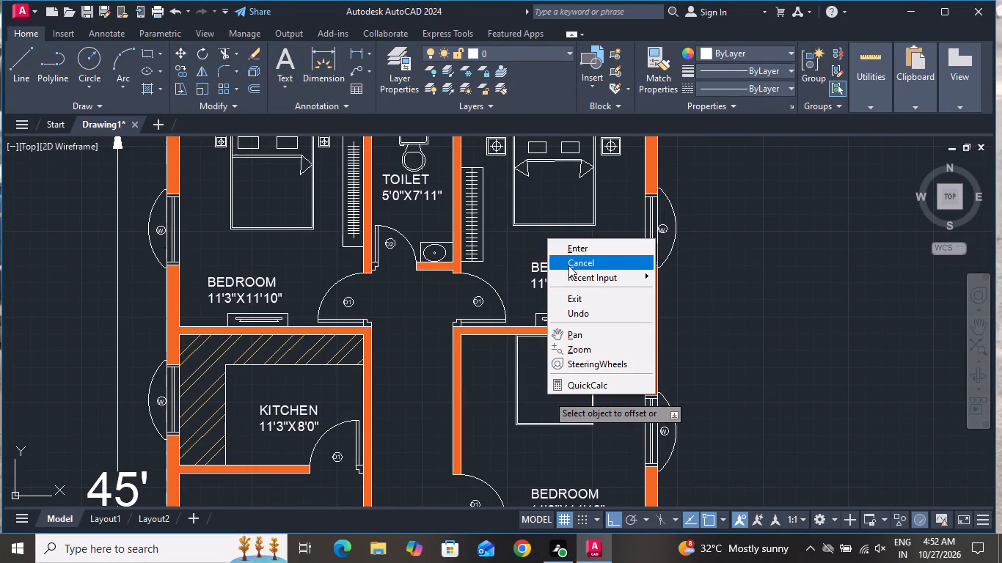
pyautogui.click(568, 264)
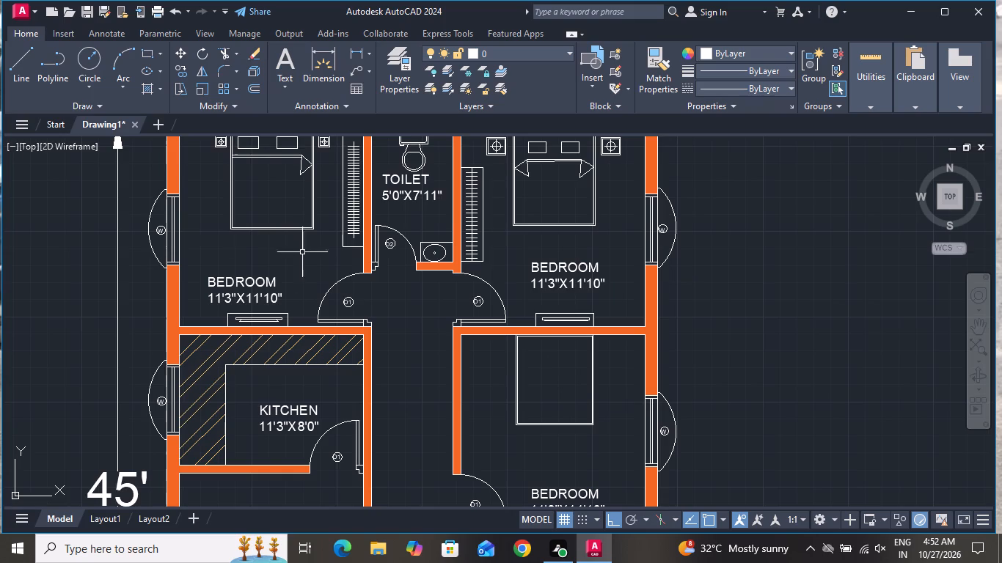
# Draw the blanket's top line about 3'-3" long across the bed, continuing into a triangular fold that touches the inner outline's right side.
pyautogui.click(26, 61)
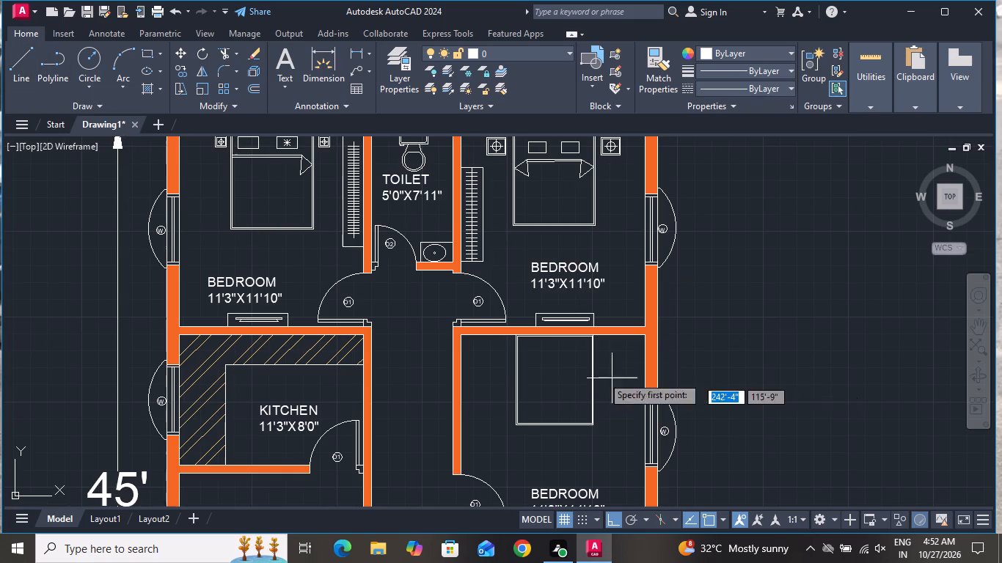
pyautogui.scroll(2, 546, 374)
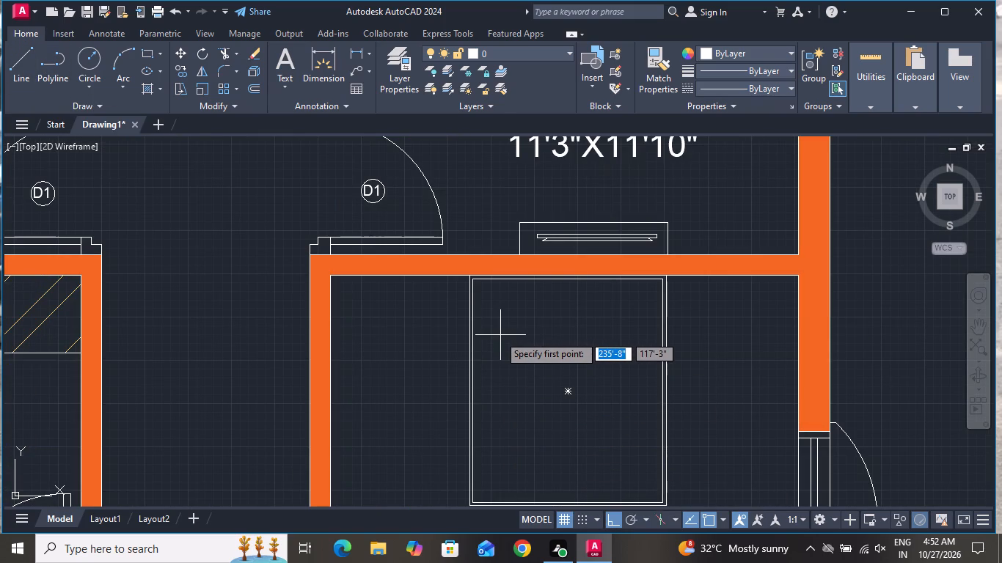
pyautogui.click(499, 334)
pyautogui.click(634, 330)
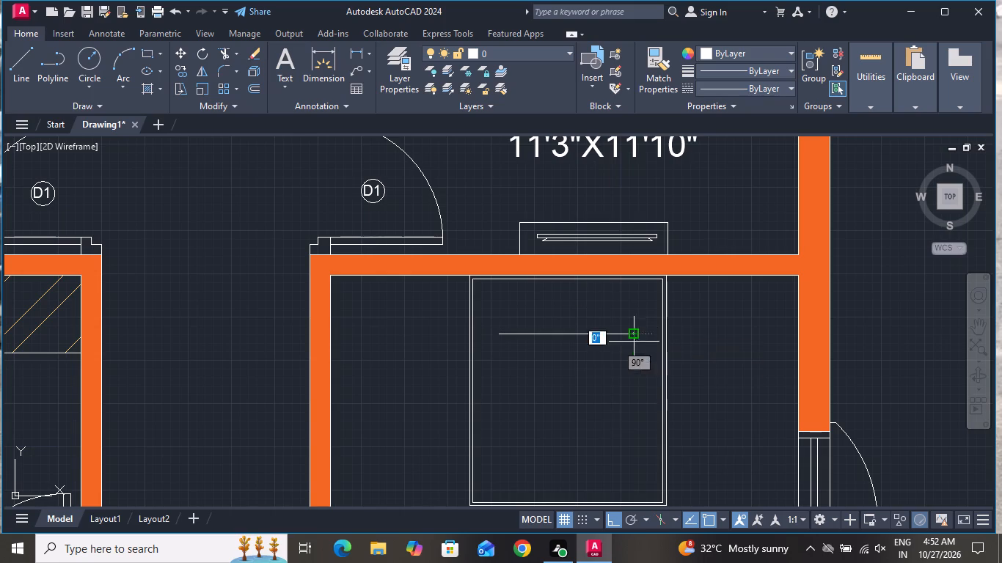
pyautogui.click(609, 516)
pyautogui.scroll(2, 667, 339)
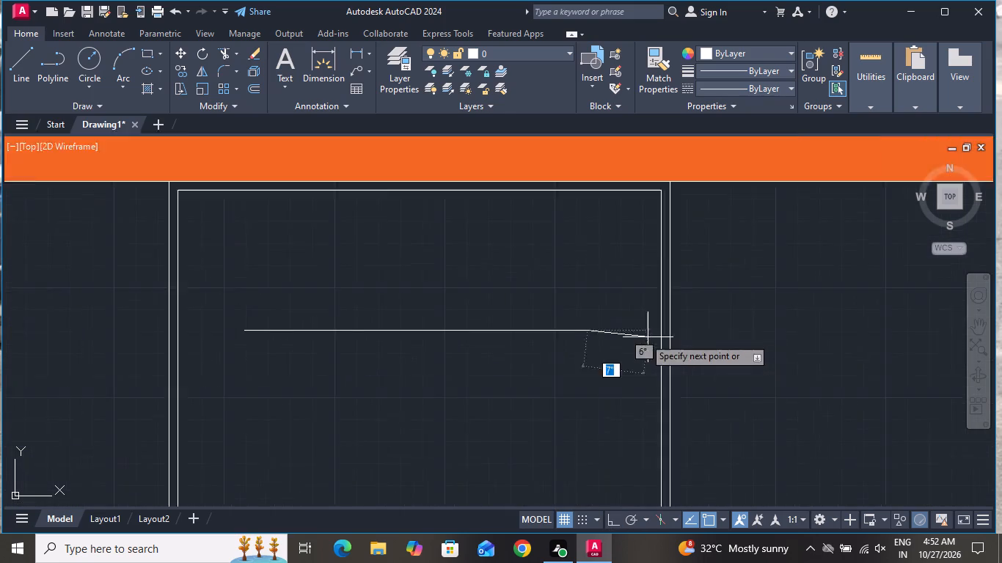
pyautogui.scroll(1, 643, 337)
pyautogui.click(676, 411)
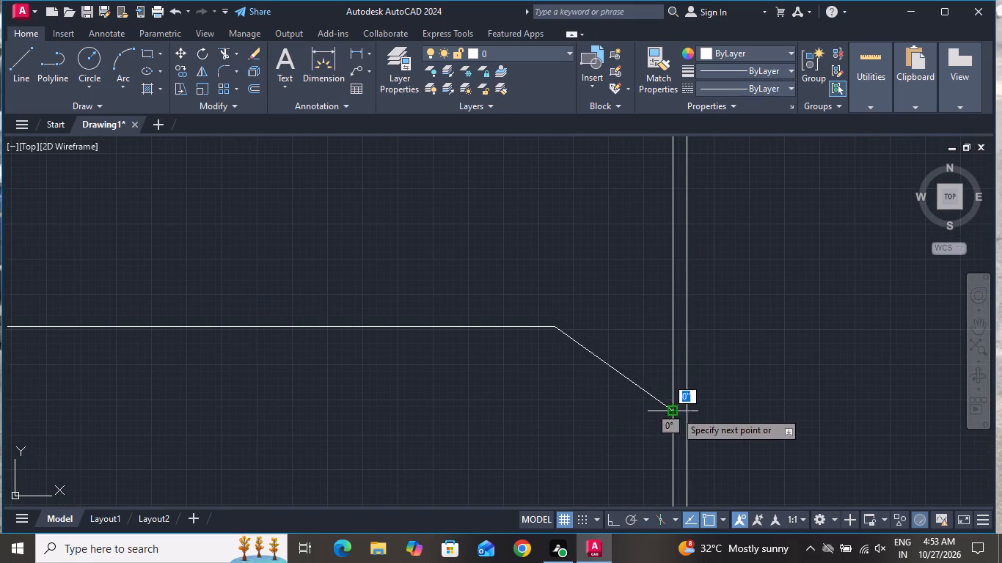
pyautogui.scroll(-2, 666, 386)
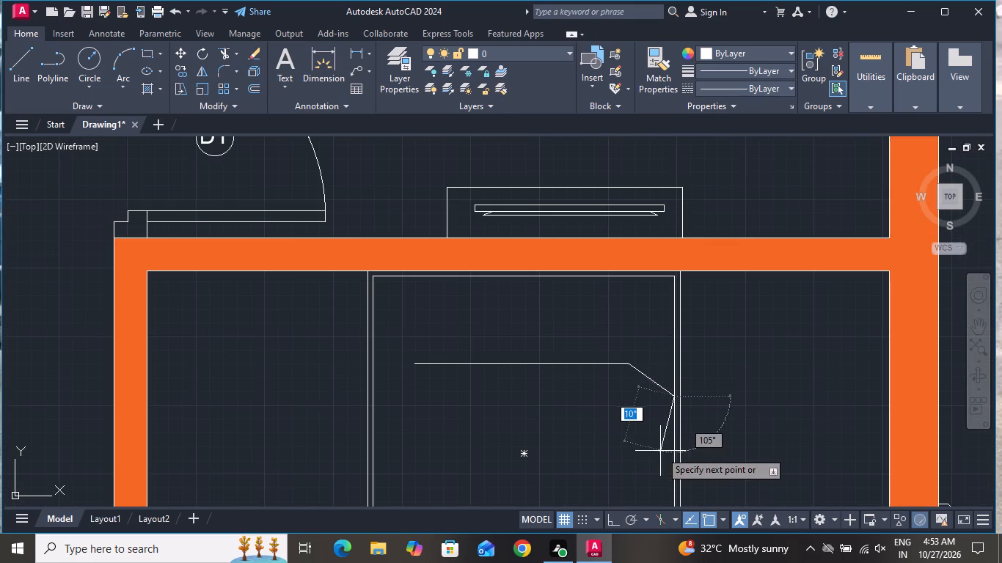
pyautogui.scroll(2, 638, 455)
pyautogui.click(646, 430)
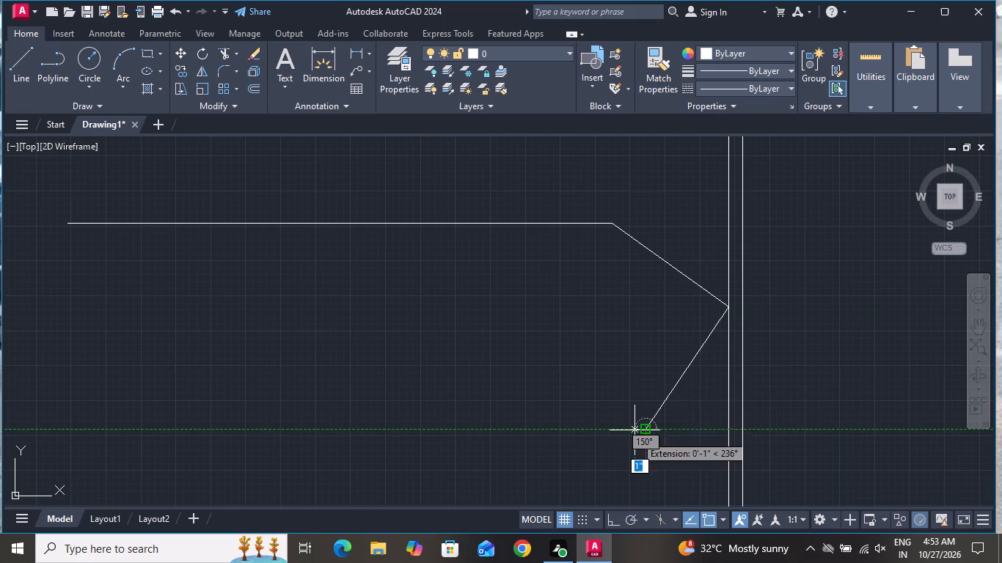
pyautogui.click(616, 224)
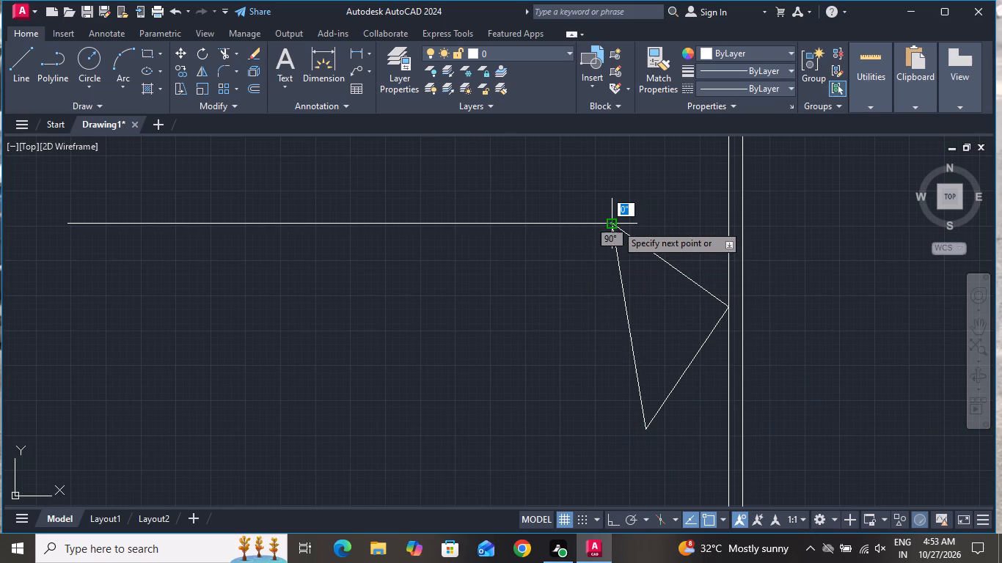
pyautogui.rightClick(616, 224)
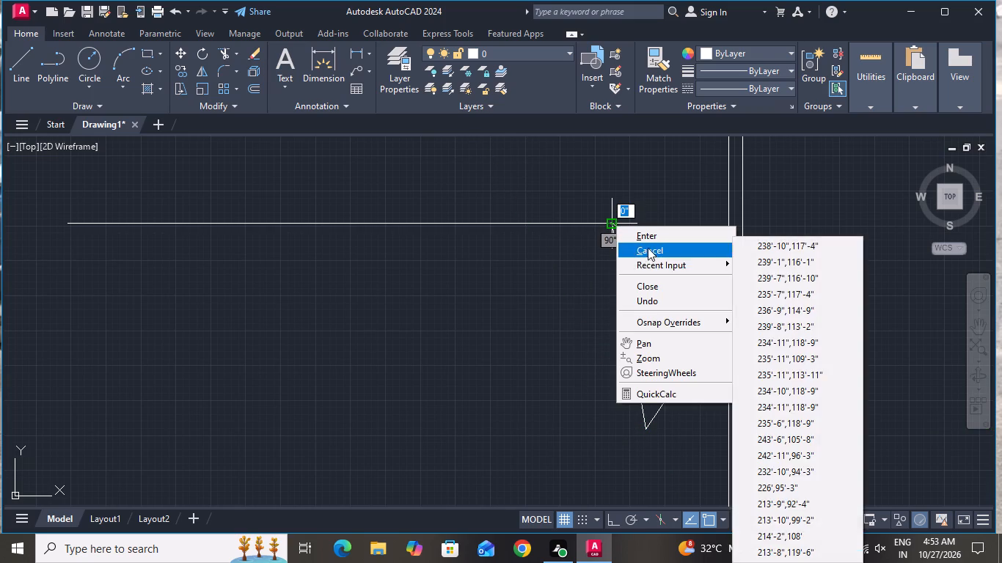
pyautogui.click(648, 248)
# Draw a matching triangular fold from the blanket line's left end, touching the inner outline's left side, with its closing edge about 1'-1" long.
pyautogui.click(24, 65)
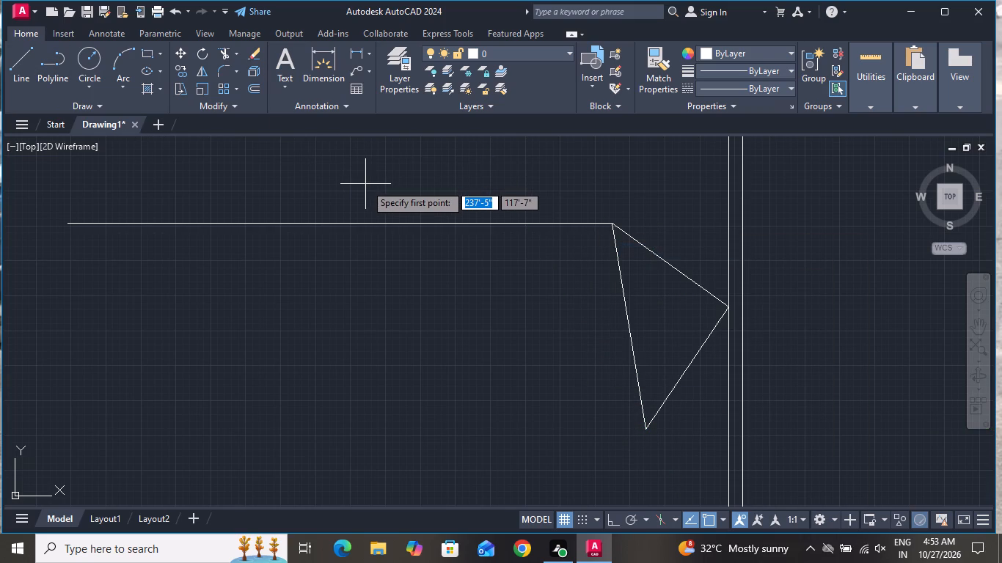
pyautogui.scroll(-2, 410, 194)
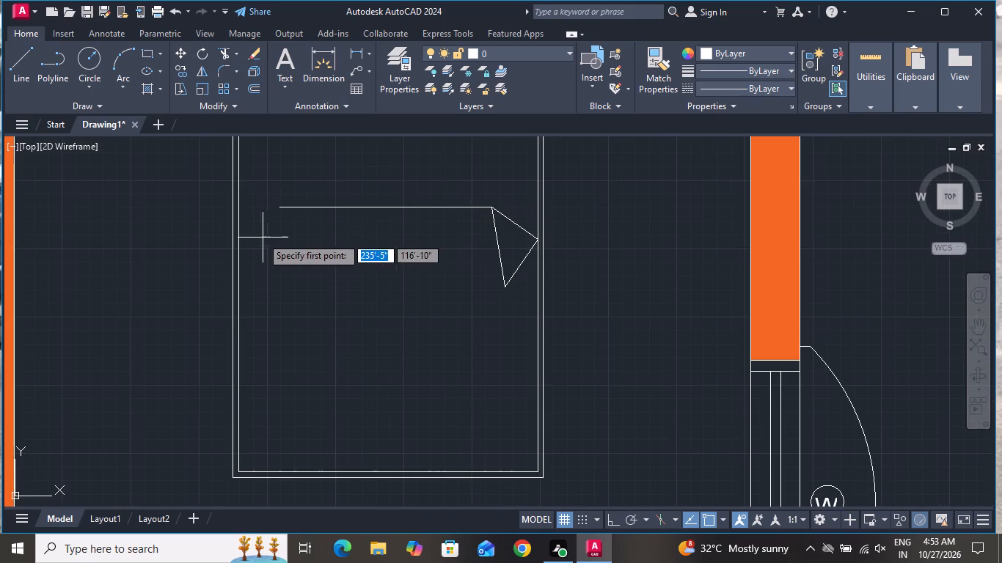
pyautogui.scroll(2, 285, 210)
pyautogui.click(268, 199)
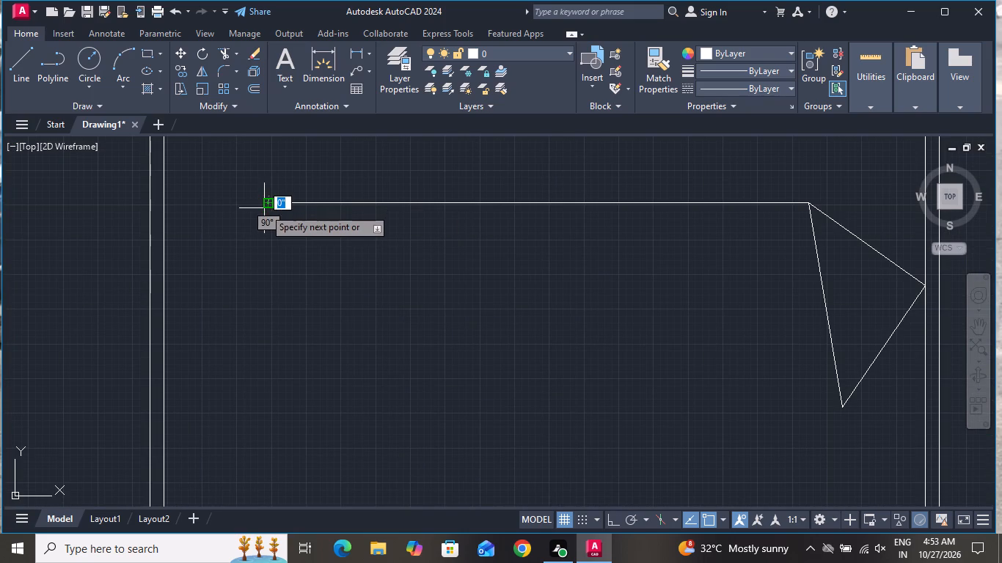
pyautogui.click(164, 300)
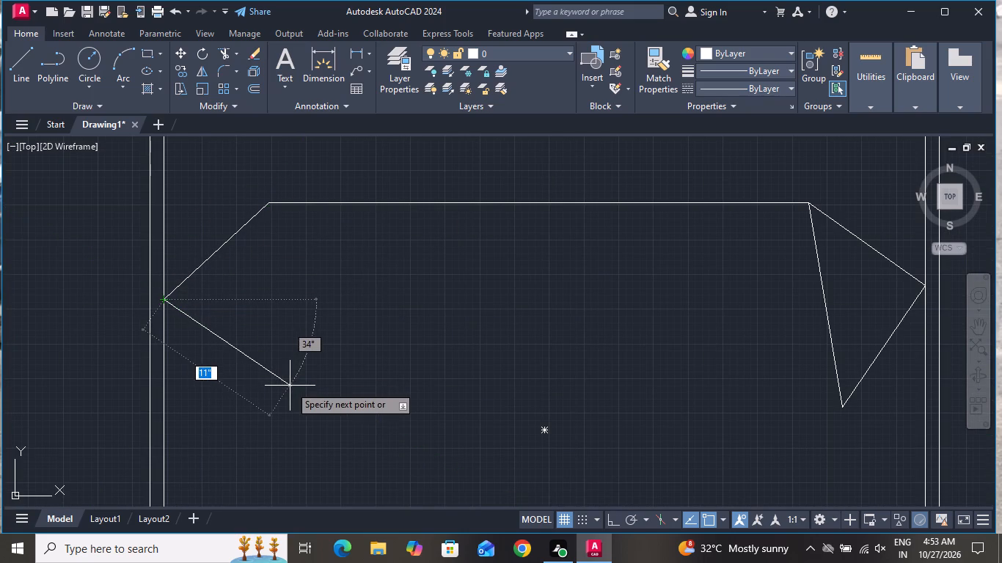
pyautogui.click(290, 386)
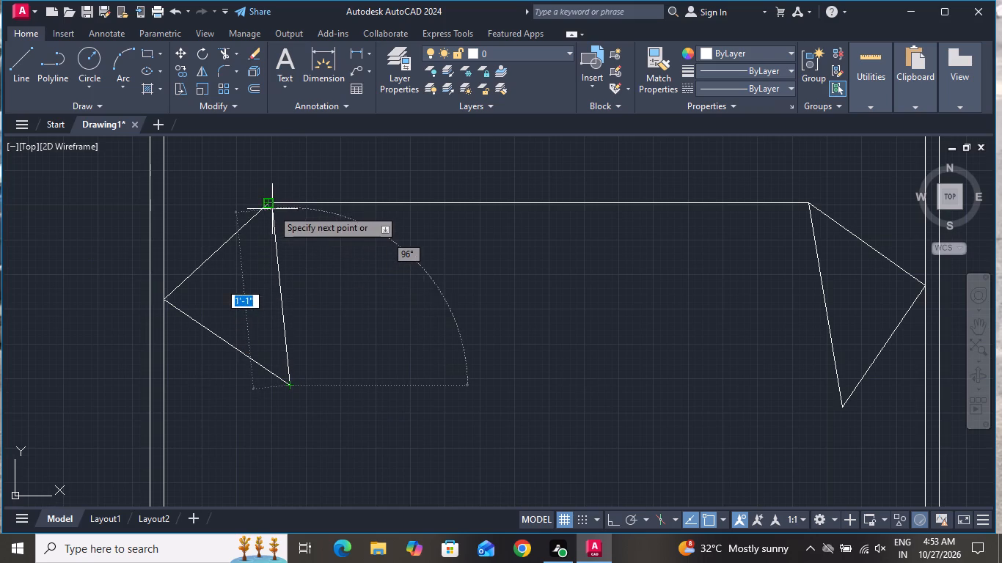
pyautogui.click(271, 206)
pyautogui.rightClick(271, 206)
pyautogui.click(291, 234)
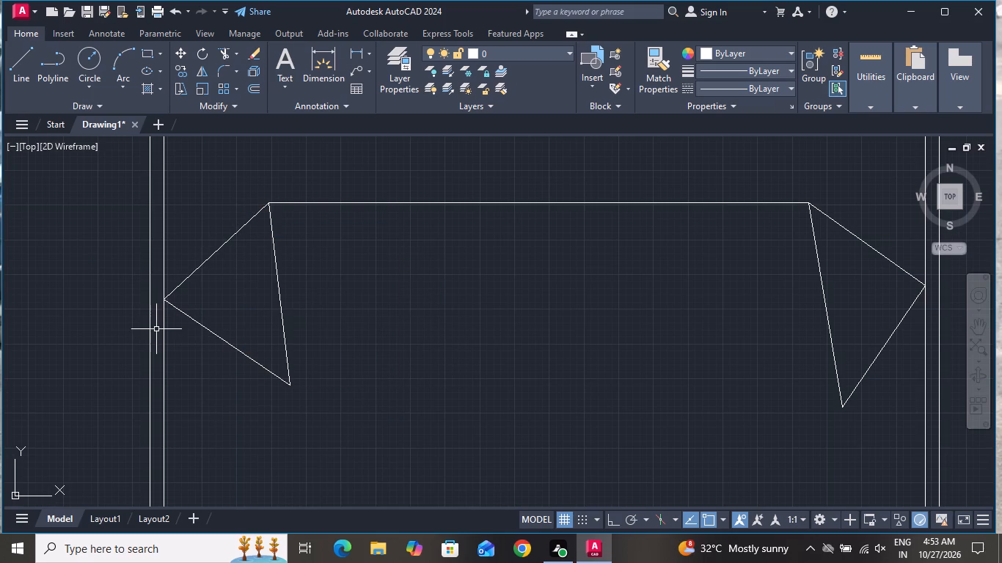
# Draw a second line about 3'-3" long between the two folds, just below the blanket's top line.
pyautogui.click(26, 48)
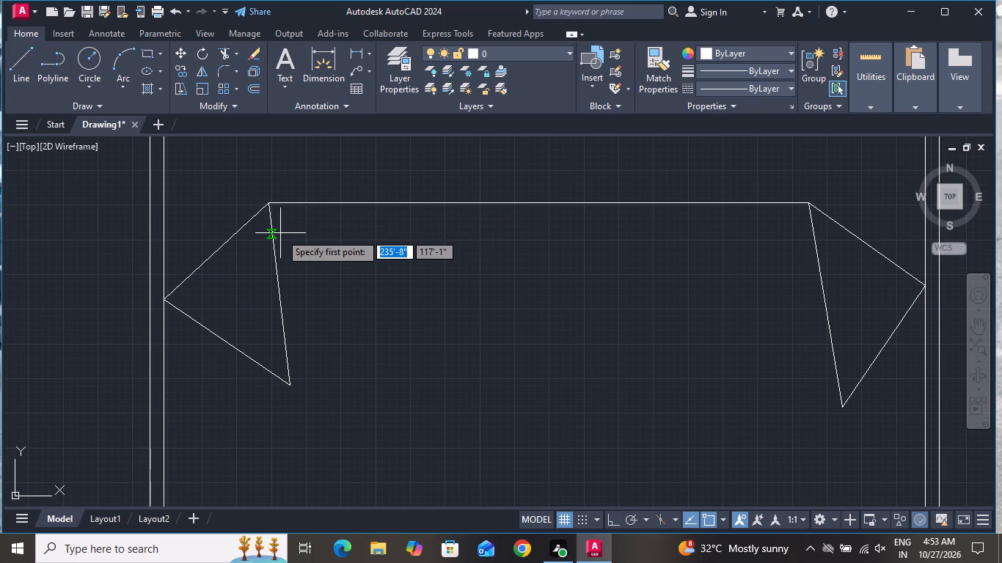
pyautogui.moveTo(279, 238); pyautogui.dragTo(289, 243)
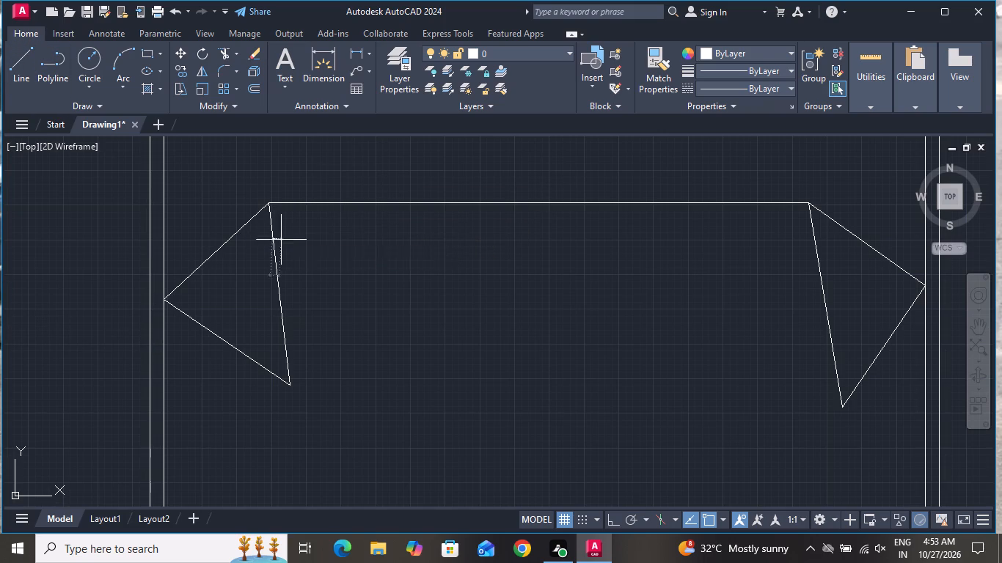
pyautogui.moveTo(289, 243); pyautogui.dragTo(292, 243)
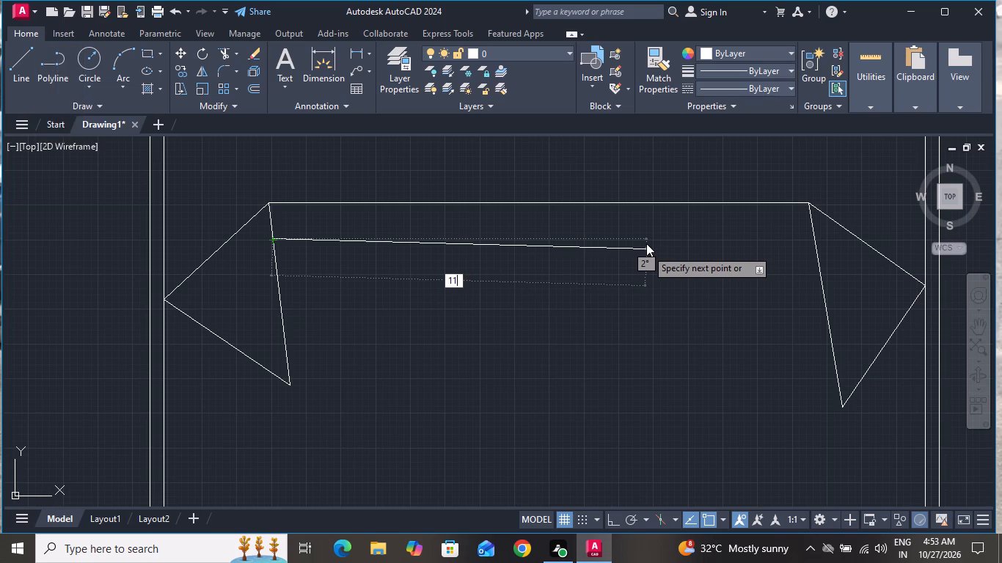
pyautogui.scroll(2, 756, 242)
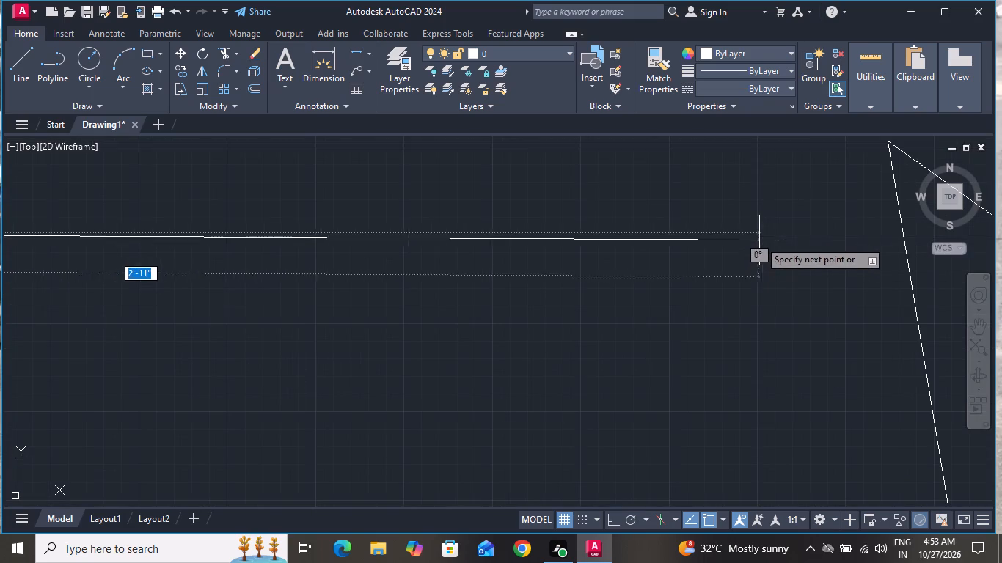
pyautogui.click(908, 215)
pyautogui.moveTo(888, 227); pyautogui.dragTo(874, 240, button='right')
pyautogui.click(890, 261)
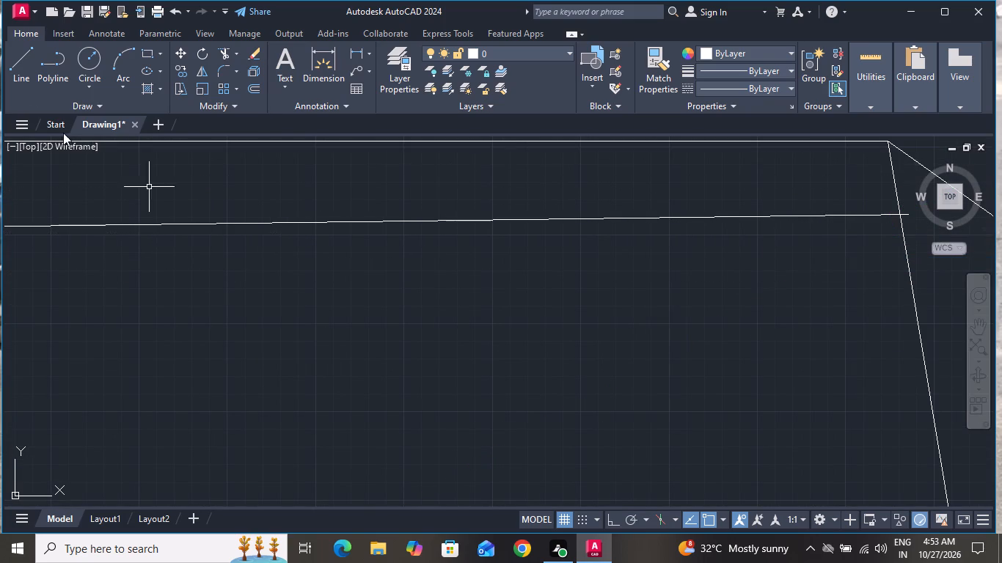
# Trim the end of the lower blanket line that overshoots the right fold's edge.
pyautogui.click(227, 52)
pyautogui.scroll(-2, 242, 125)
pyautogui.scroll(-1, 288, 162)
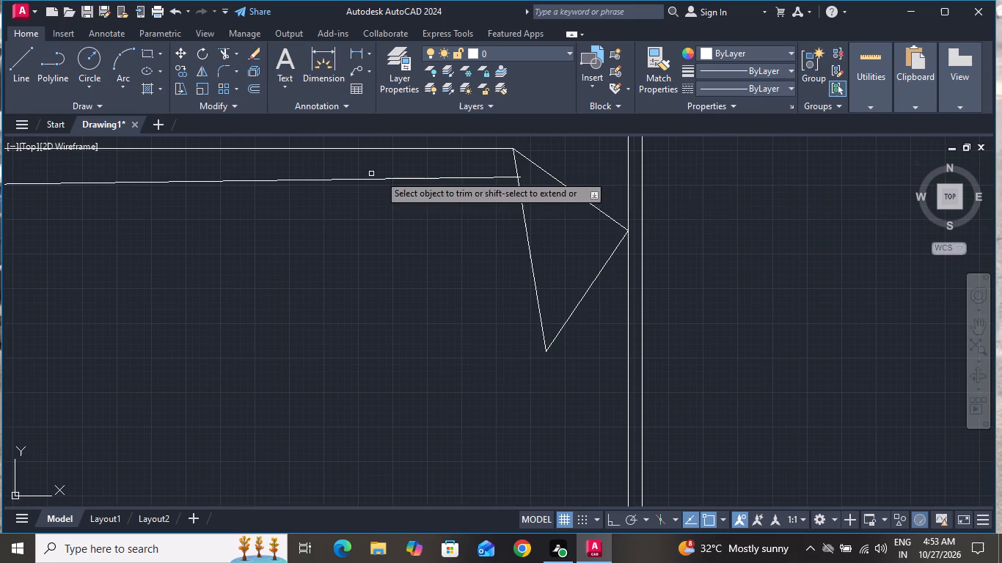
pyautogui.scroll(4, 520, 185)
pyautogui.click(518, 131)
pyautogui.click(516, 140)
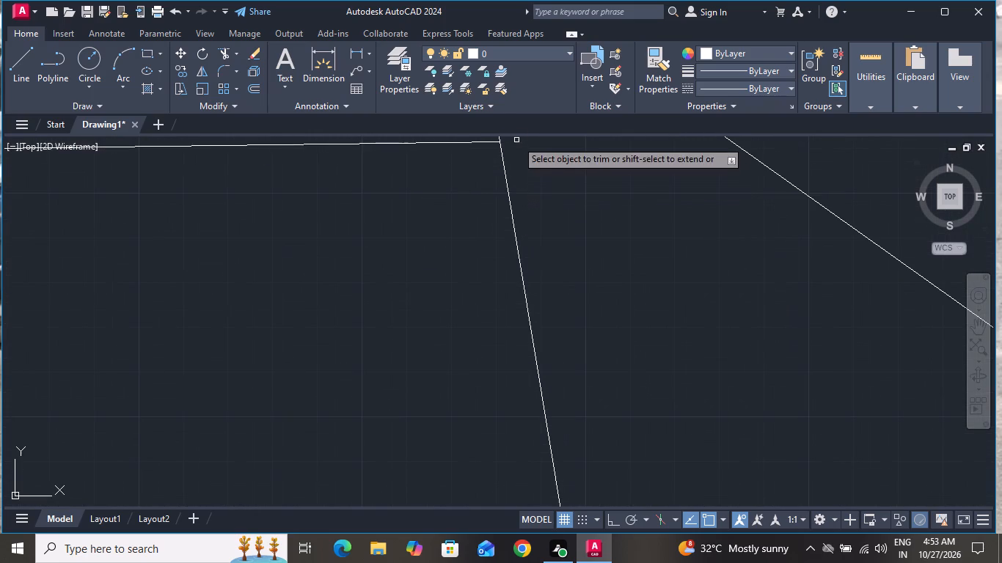
pyautogui.scroll(-4, 581, 189)
pyautogui.scroll(-2, 489, 245)
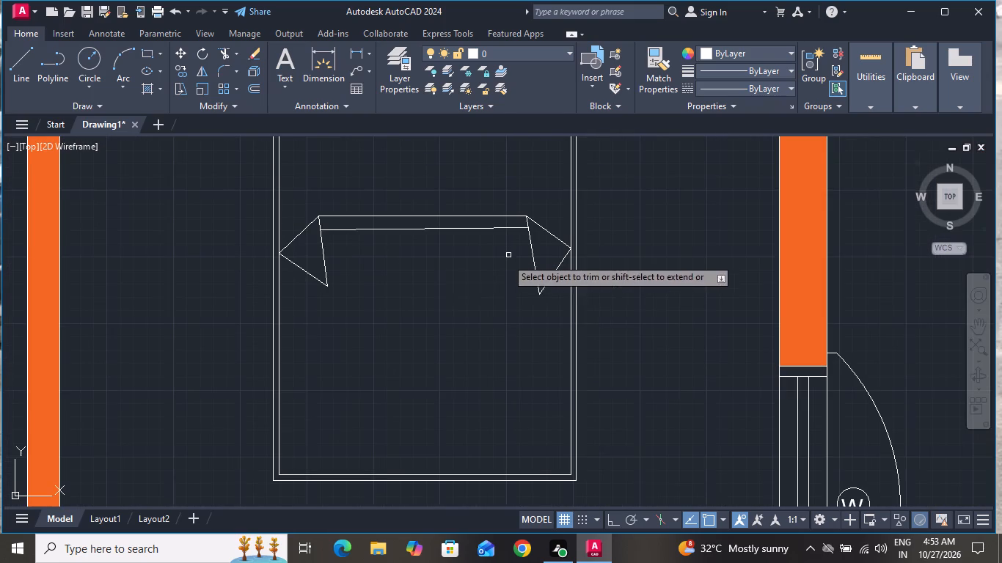
pyautogui.rightClick(434, 271)
pyautogui.click(476, 294)
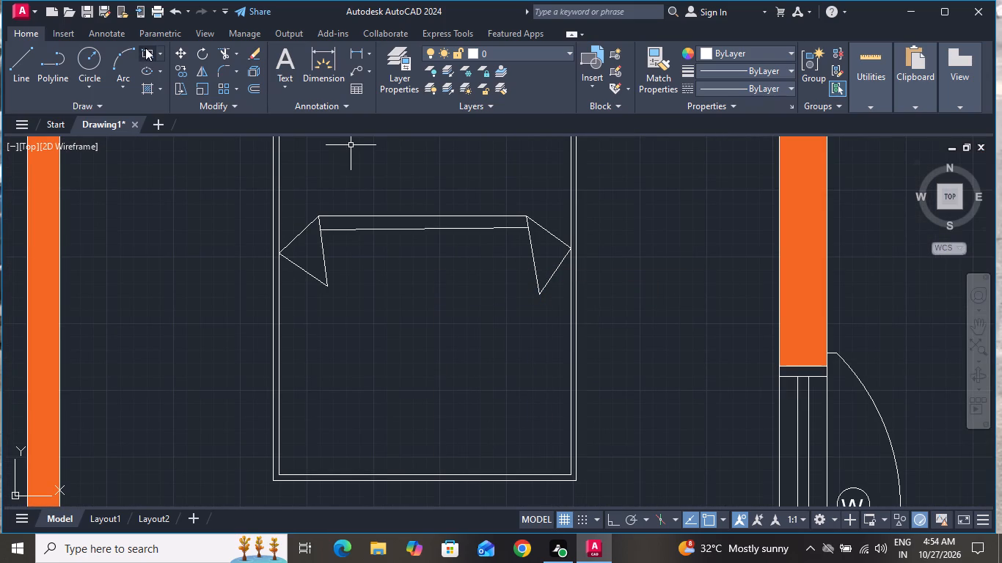
# Draw a pillow rectangle about 8" deep above the left end of the blanket line, inside the bed's inner outline.
pyautogui.click(145, 48)
pyautogui.scroll(-1, 402, 220)
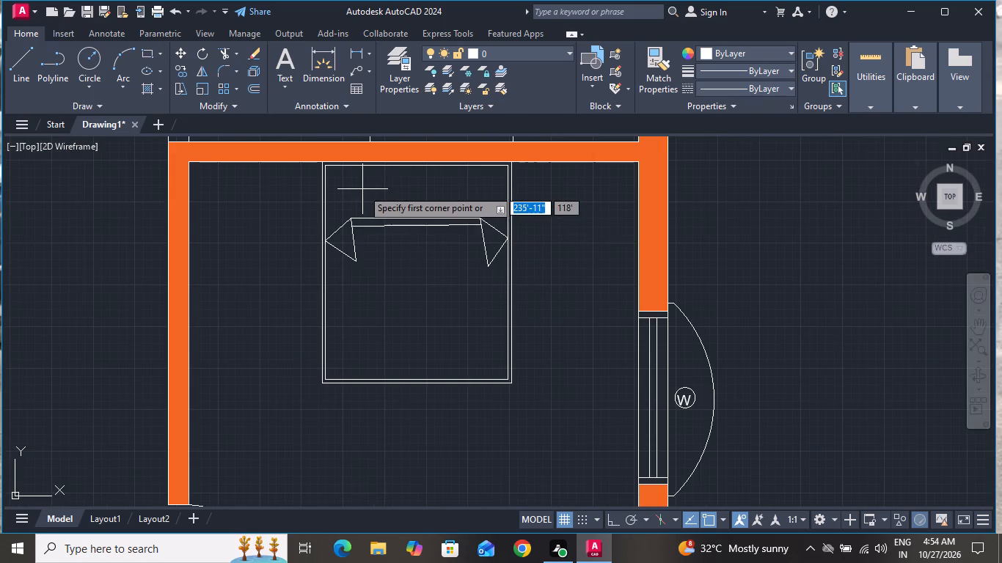
pyautogui.scroll(2, 358, 189)
pyautogui.click(329, 159)
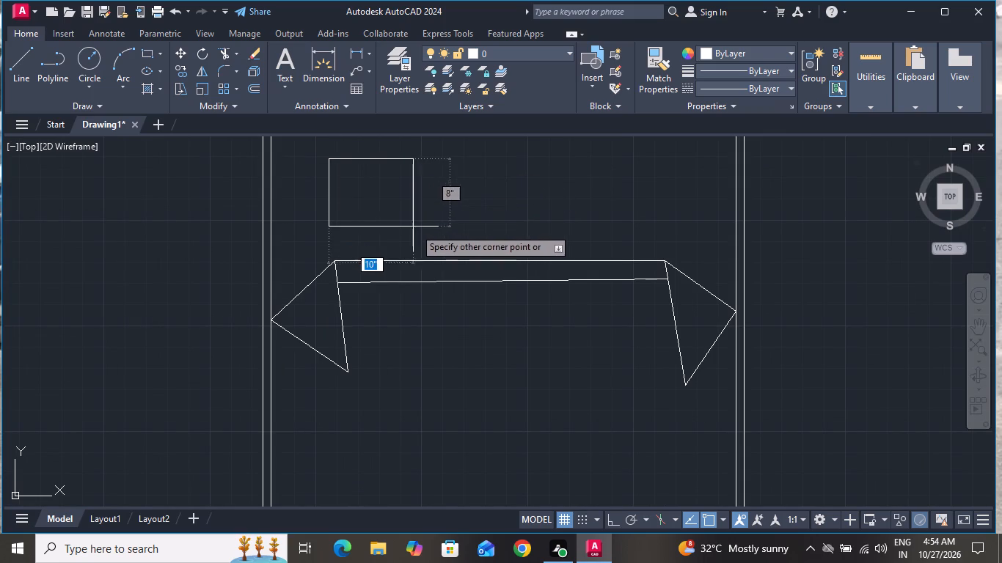
pyautogui.click(445, 227)
pyautogui.scroll(-1, 543, 214)
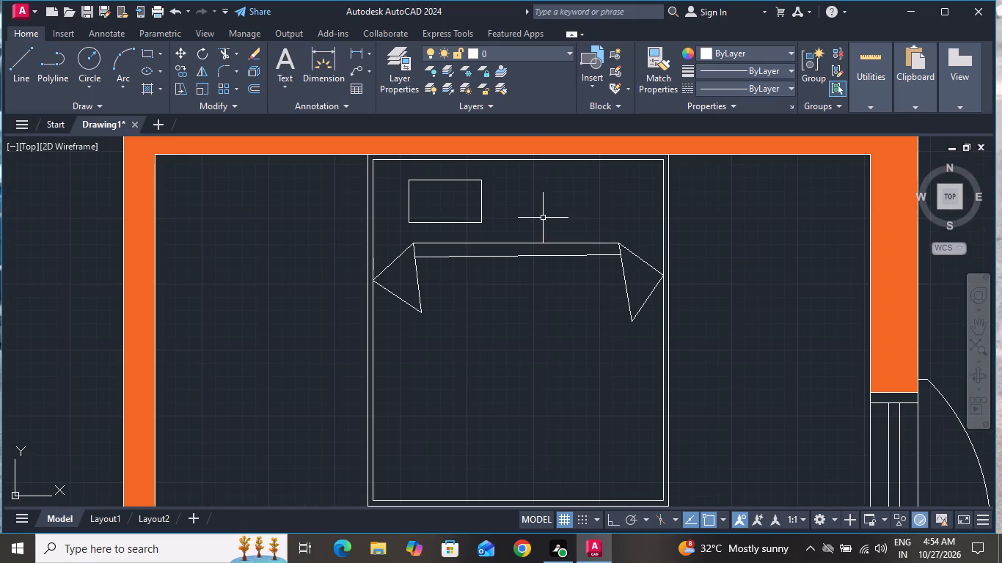
# Copy the pillow rectangle about 2'-1" horizontally to the right side of the bed.
pyautogui.click(490, 170)
pyautogui.click(445, 209)
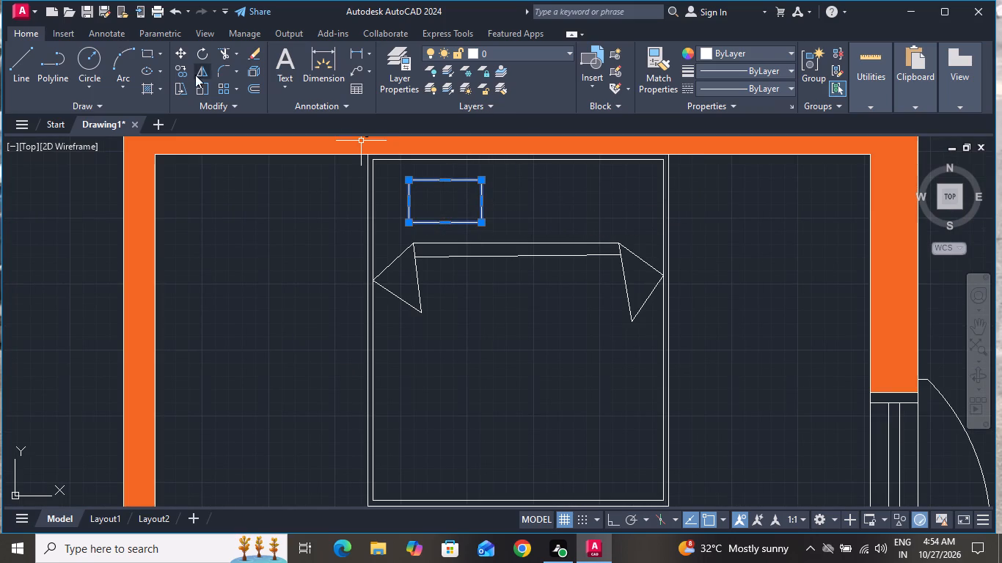
pyautogui.click(183, 70)
pyautogui.click(461, 192)
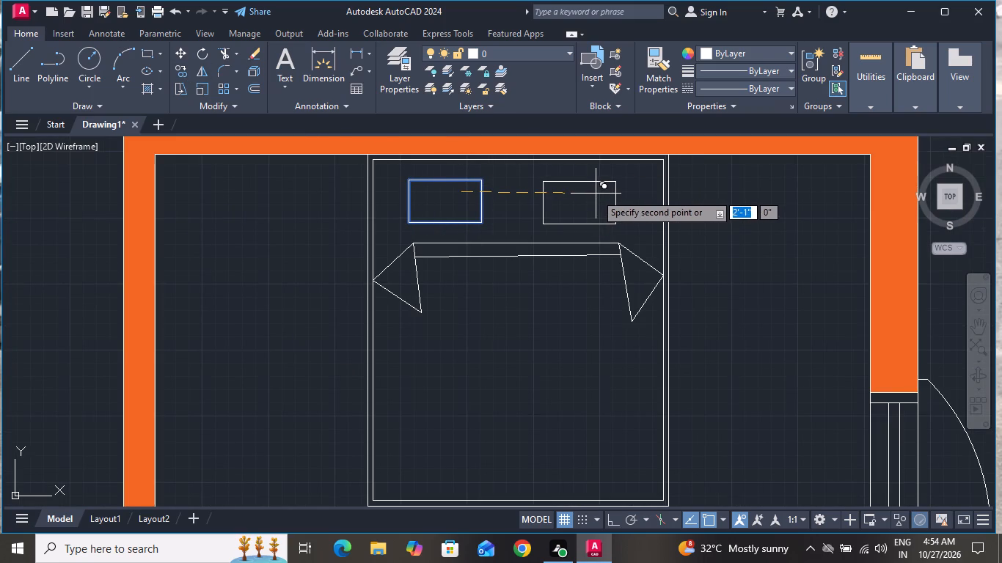
pyautogui.click(596, 194)
pyautogui.rightClick(462, 202)
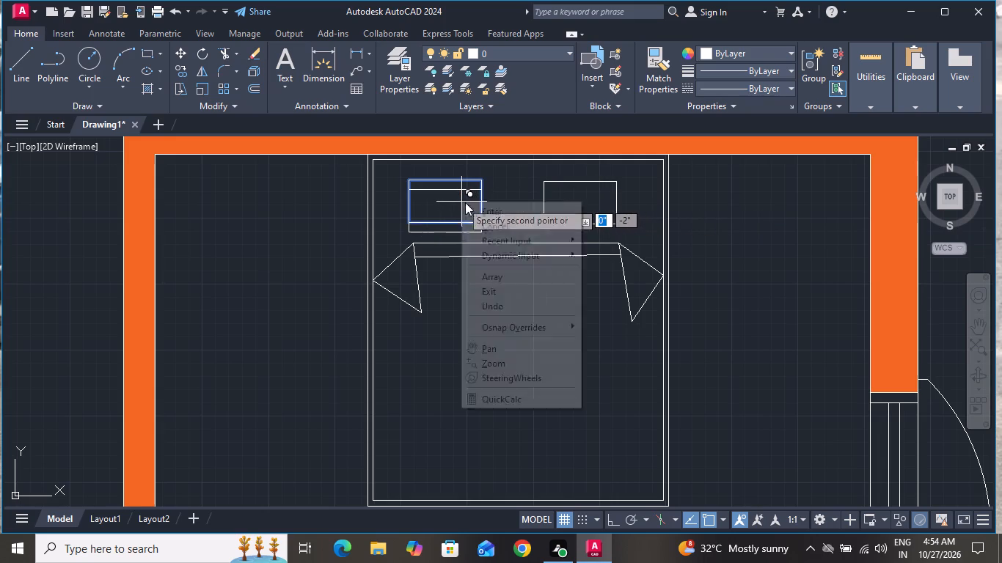
pyautogui.click(489, 221)
# Draw a slightly tilted four-sided polygon inscribed in a circle of about 5" radius, centred on the bed below the blanket line.
pyautogui.click(158, 71)
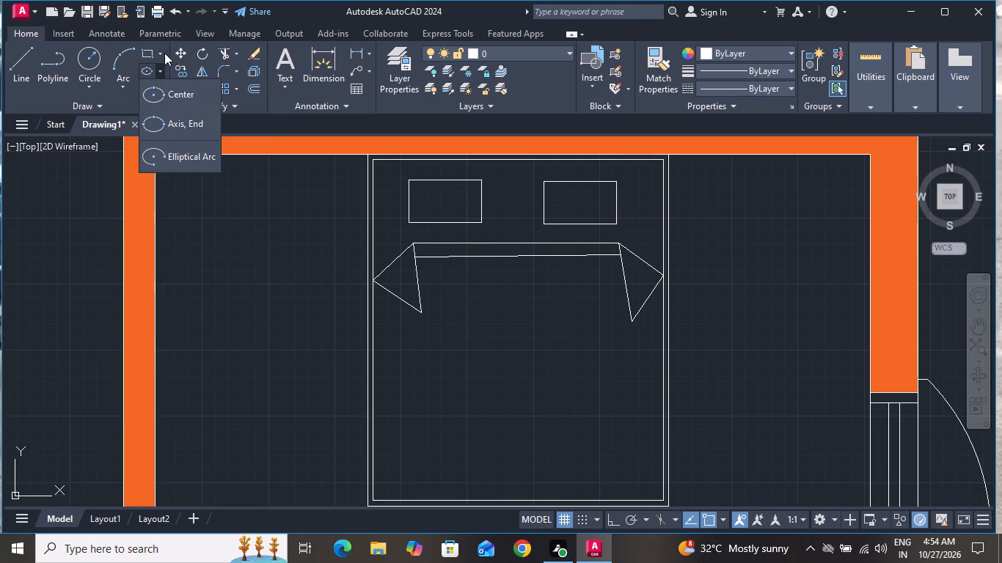
pyautogui.click(161, 50)
pyautogui.click(158, 111)
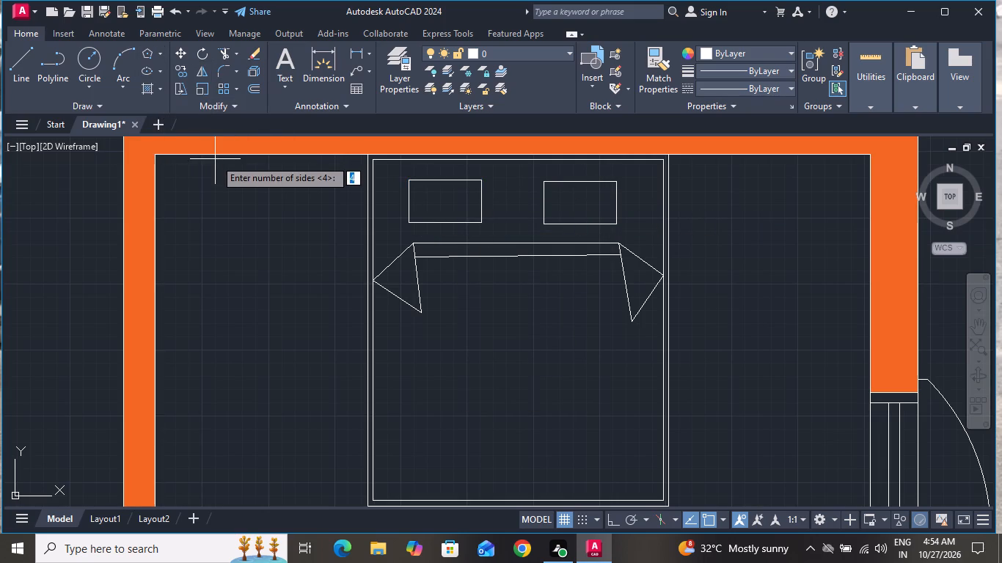
pyautogui.press('4')
pyautogui.press('space')
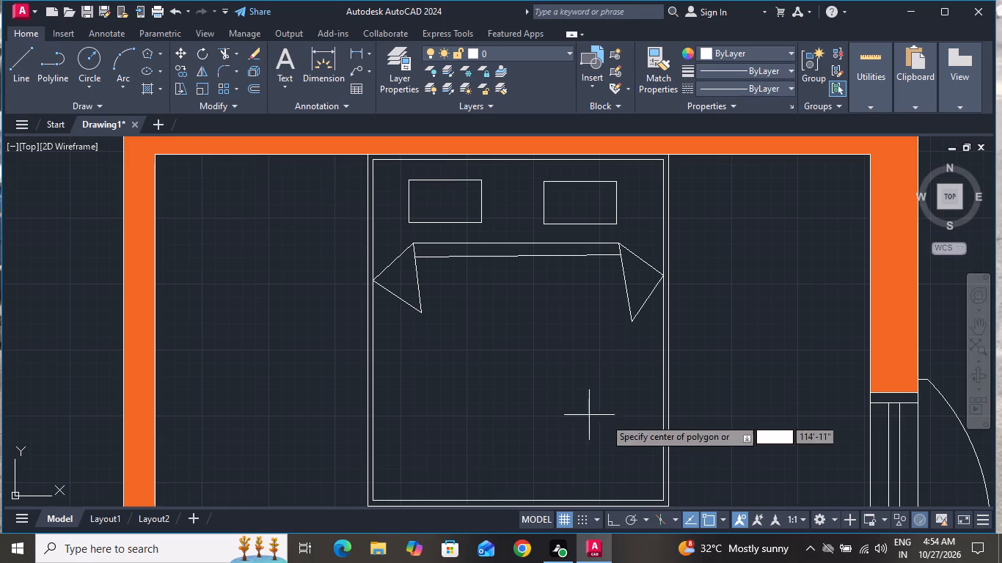
pyautogui.click(496, 304)
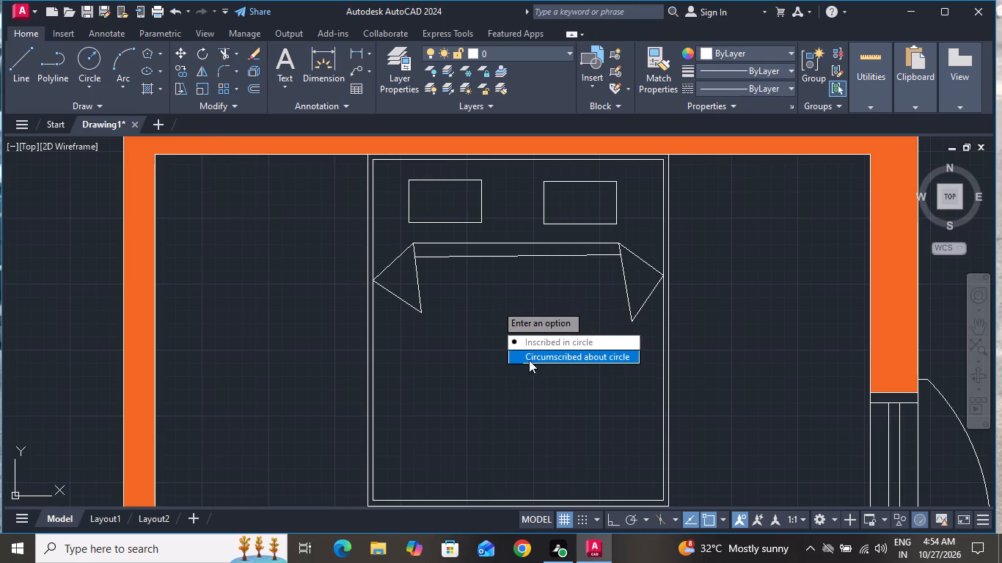
pyautogui.moveTo(531, 346); pyautogui.dragTo(496, 304)
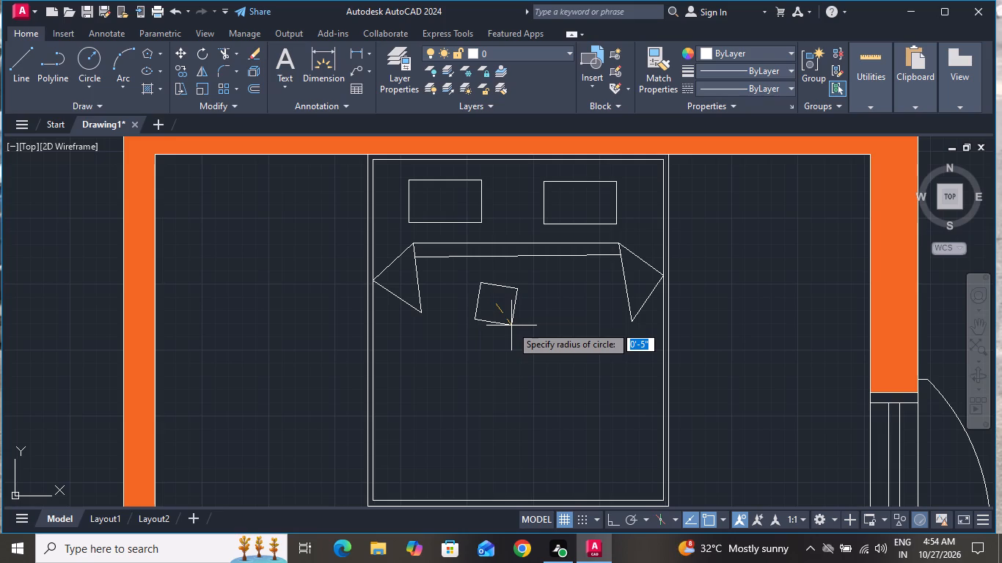
pyautogui.click(516, 328)
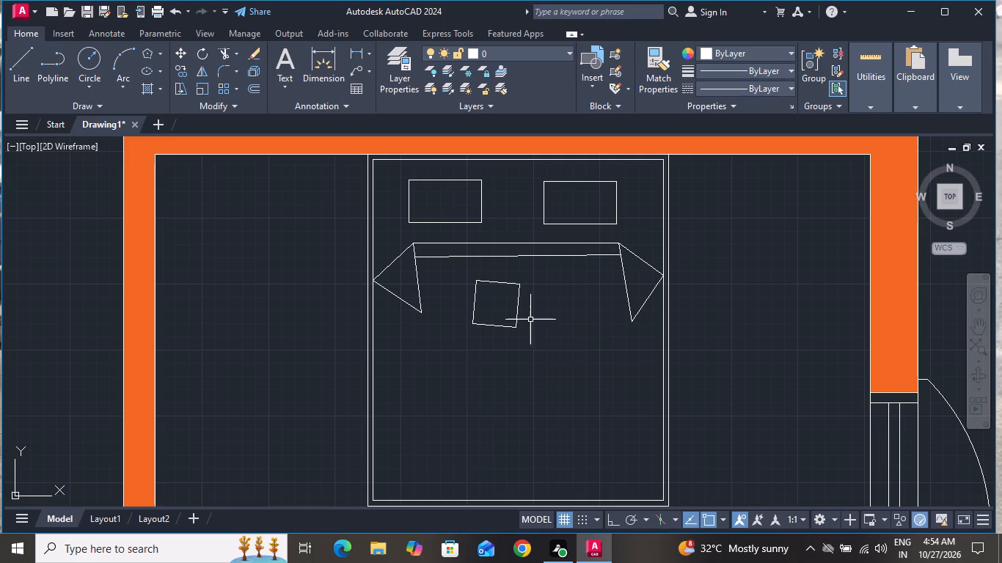
# Move the tilted square down the bed toward its foot end.
pyautogui.click(538, 278)
pyautogui.click(454, 331)
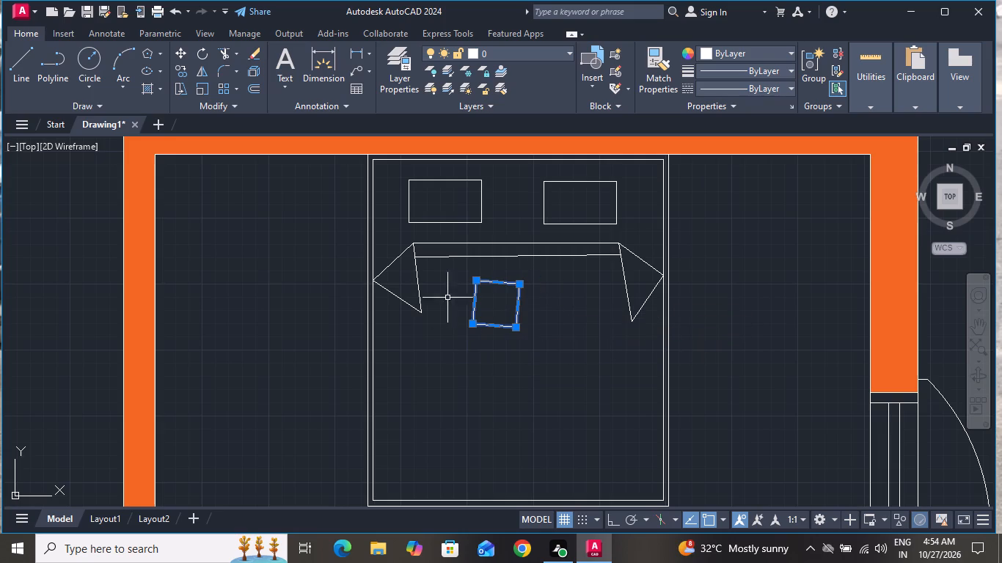
pyautogui.click(186, 56)
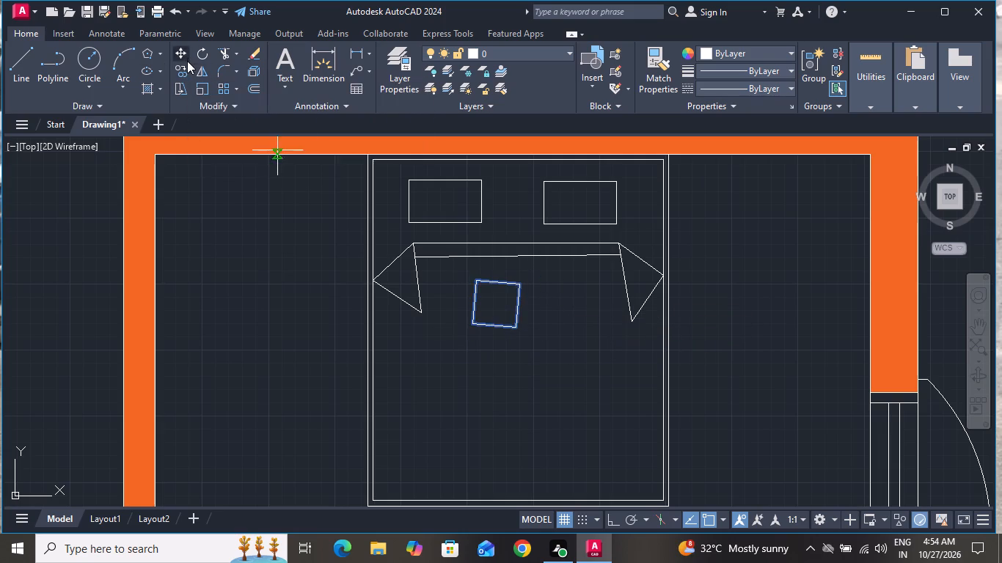
pyautogui.click(470, 309)
pyautogui.click(460, 424)
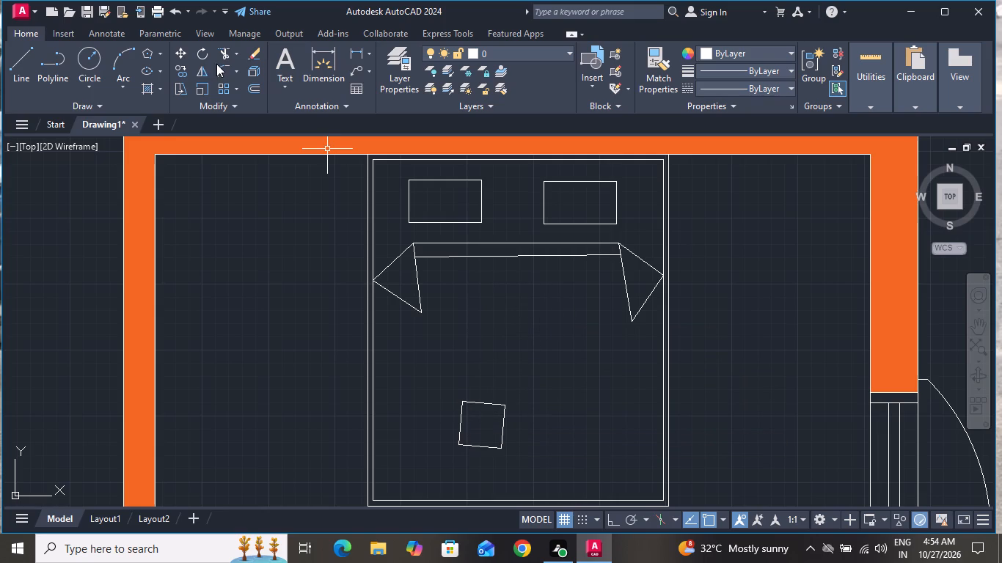
# Copy the tilted square three times into an overlapping diagonal chain rising to the right across the blanket.
pyautogui.click(186, 68)
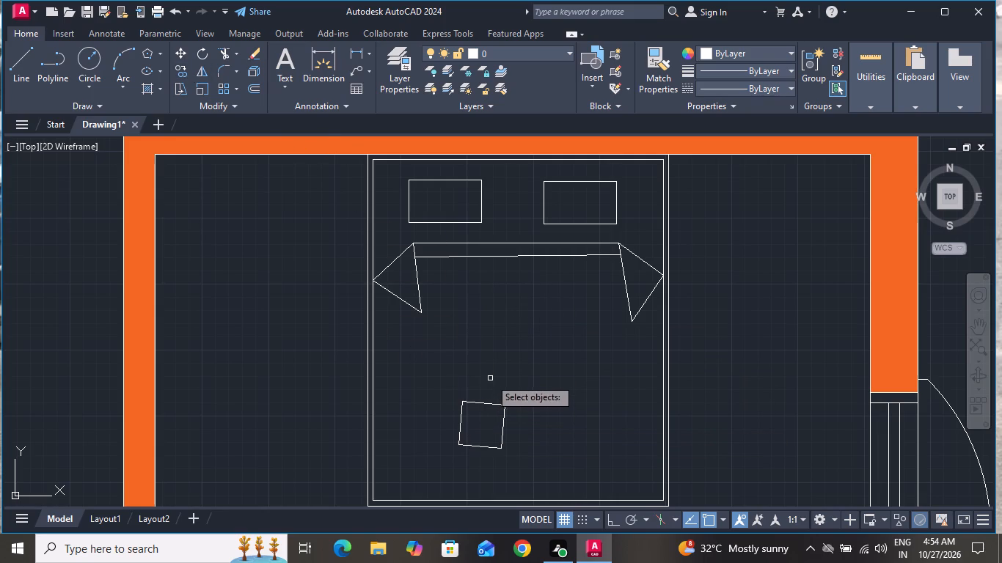
pyautogui.press('Escape')
pyautogui.click(507, 387)
pyautogui.click(456, 444)
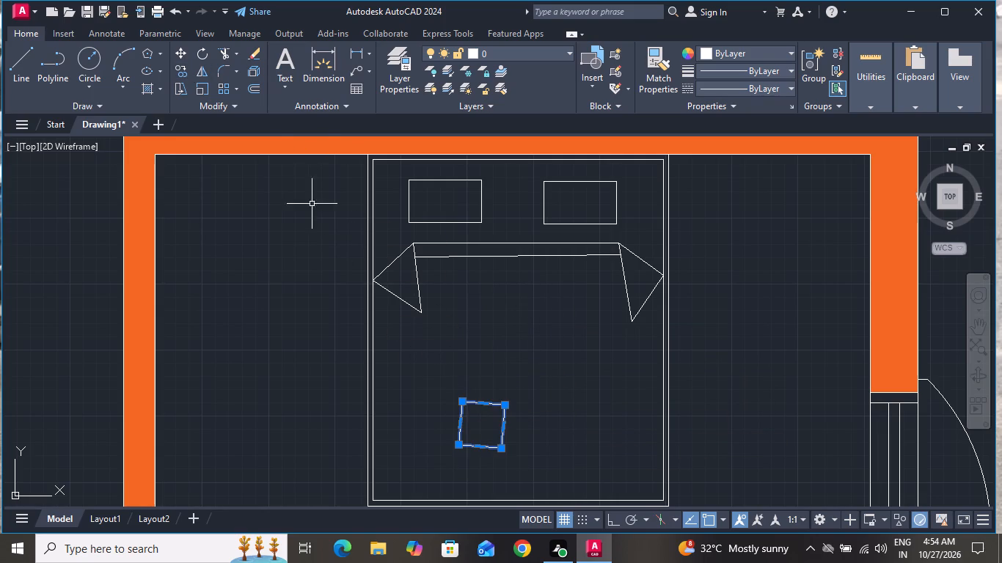
pyautogui.click(186, 72)
pyautogui.scroll(-1, 452, 226)
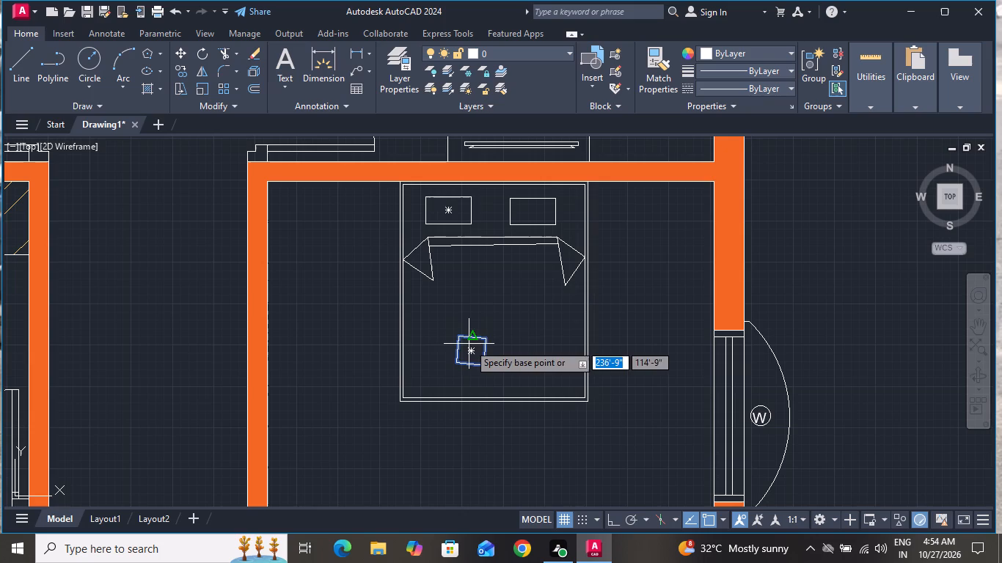
pyautogui.click(472, 345)
pyautogui.click(492, 344)
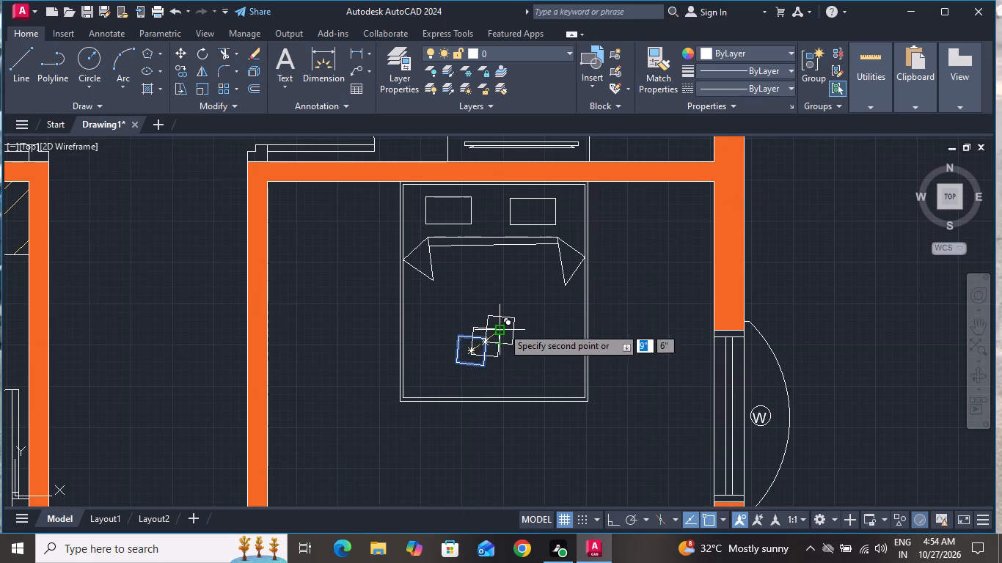
pyautogui.click(502, 327)
pyautogui.scroll(-1, 560, 384)
pyautogui.scroll(2, 539, 345)
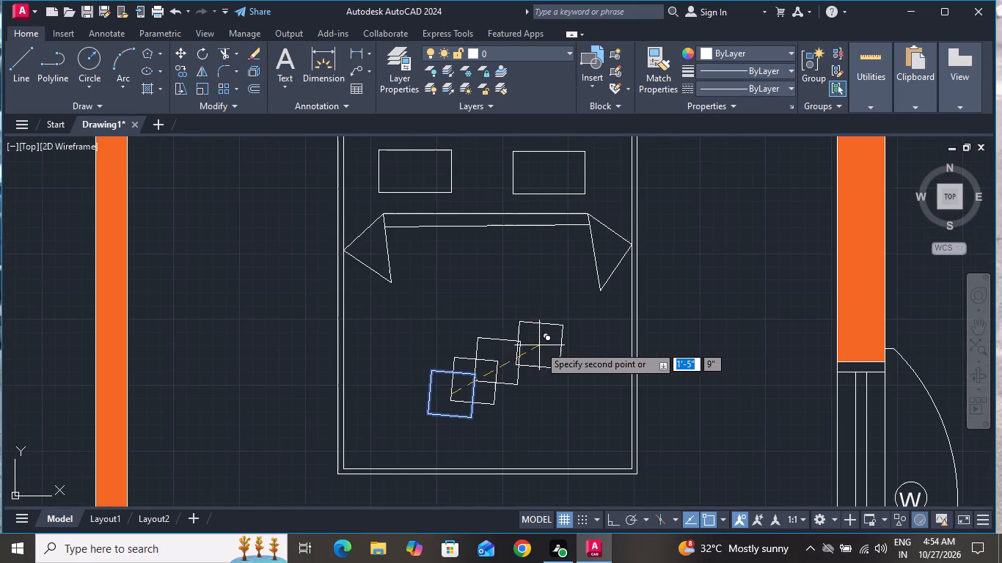
pyautogui.click(524, 337)
pyautogui.rightClick(525, 336)
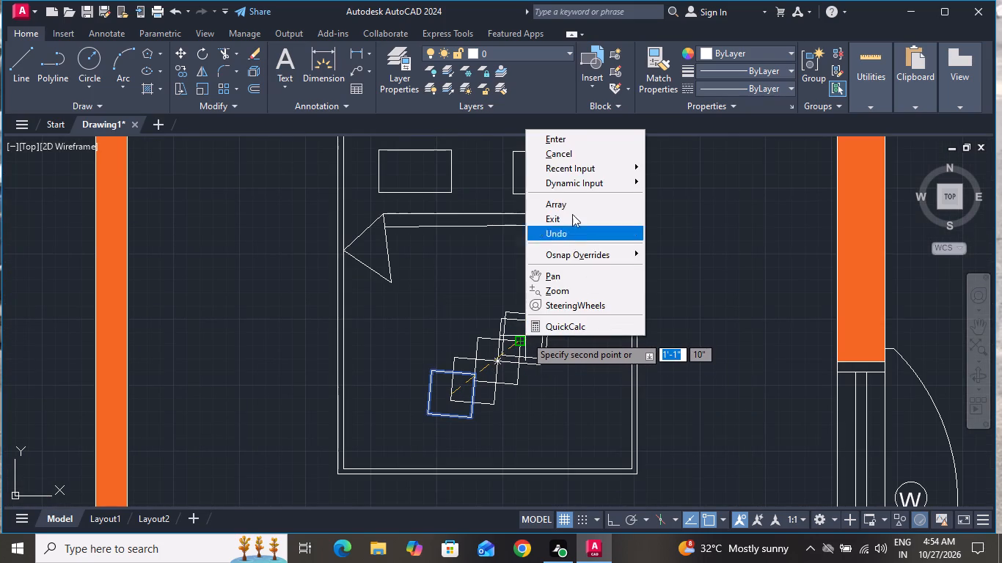
pyautogui.click(576, 150)
# Draw a small, nearly square rectangle in the open floor between the bed's foot and the BEDROOM label, toward the window.
pyautogui.scroll(-3, 662, 268)
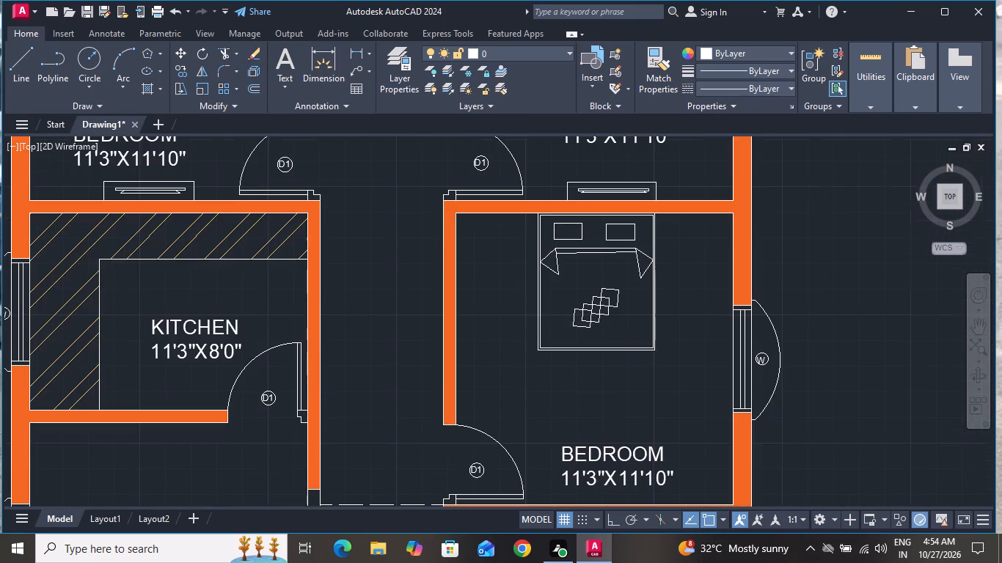
pyautogui.scroll(-2, 670, 277)
pyautogui.scroll(3, 664, 303)
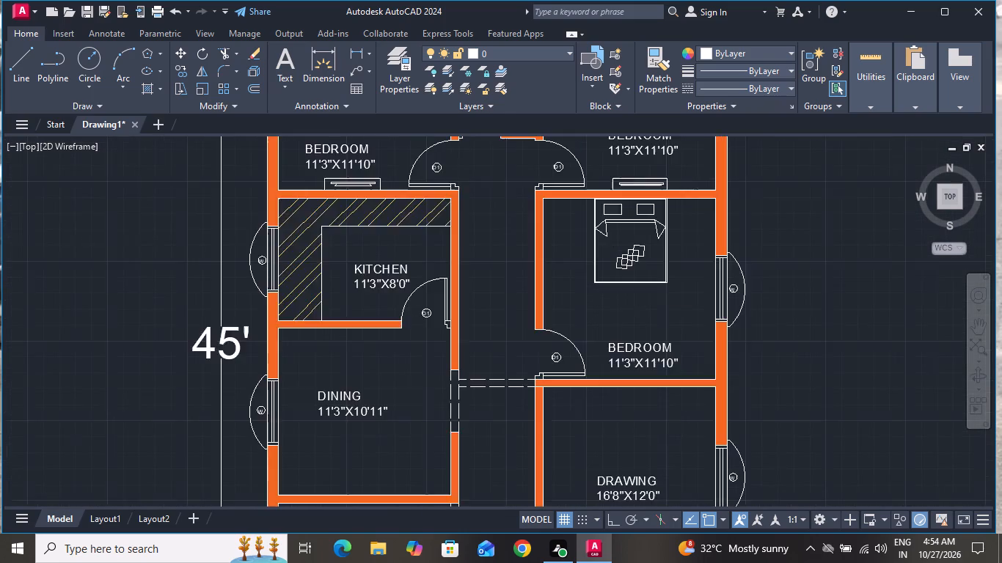
pyautogui.click(157, 51)
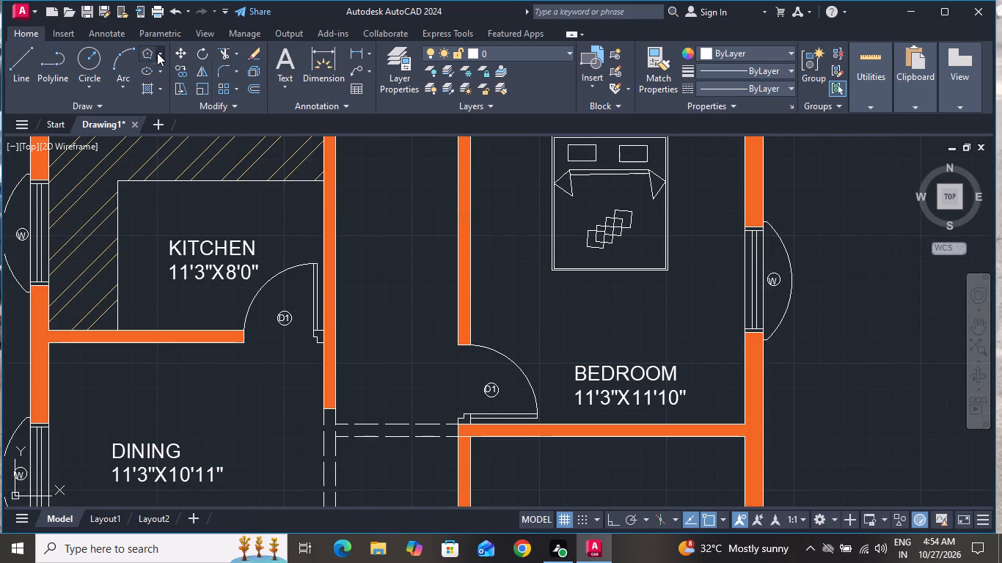
pyautogui.click(142, 67)
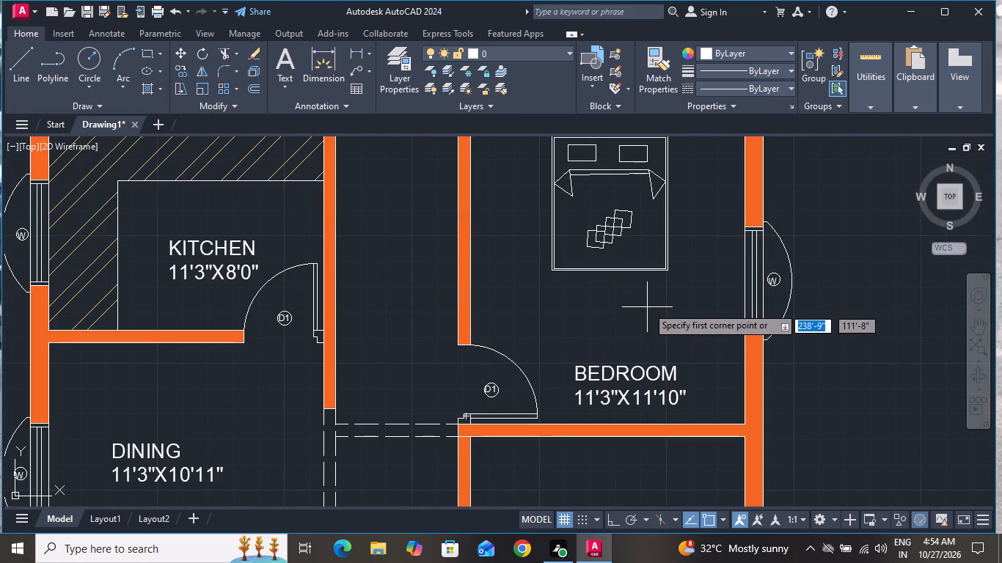
pyautogui.click(655, 303)
pyautogui.click(701, 345)
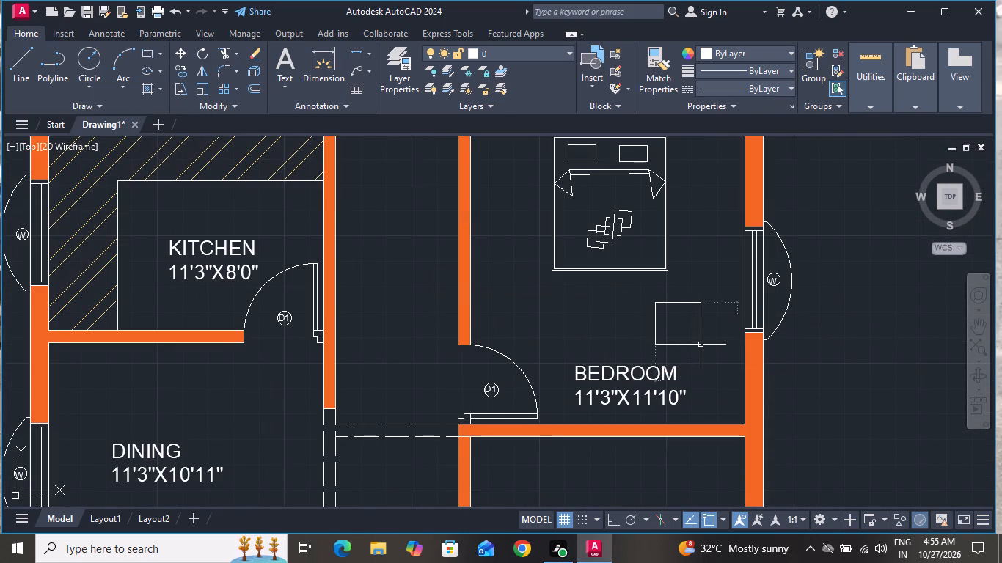
# Rotate the new rectangle about its upper right corner so that it sits diagonally.
pyautogui.click(705, 292)
pyautogui.click(665, 348)
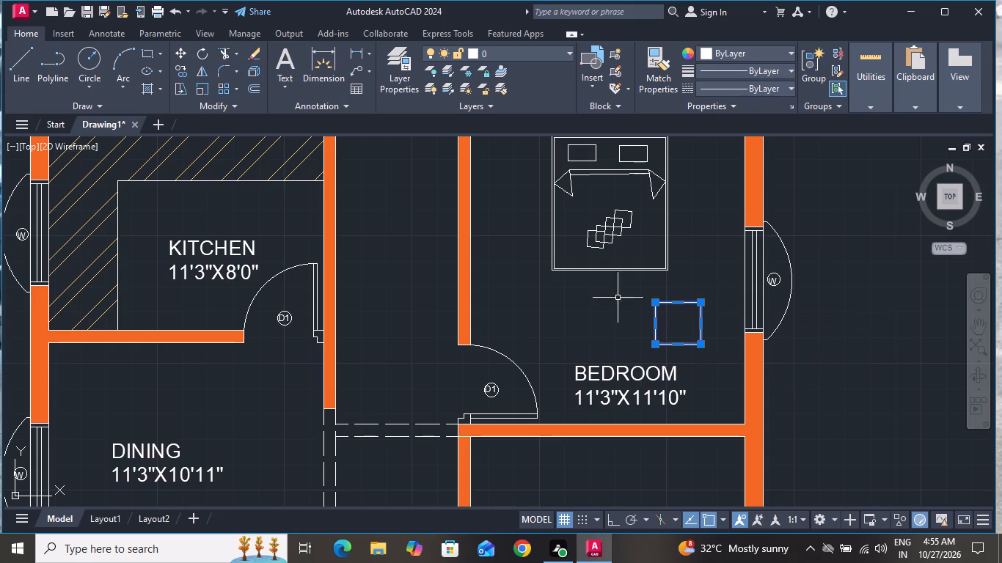
pyautogui.click(205, 48)
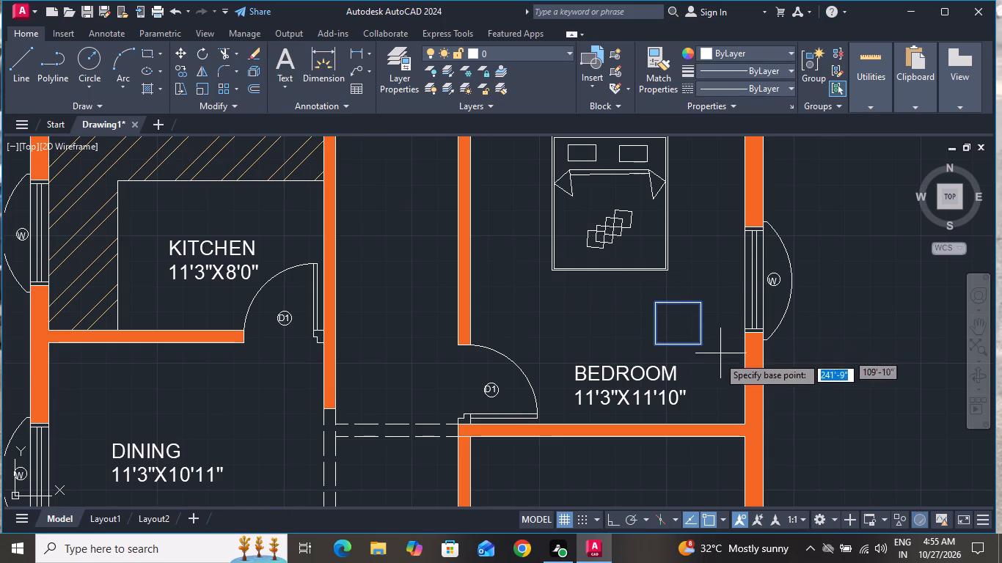
pyautogui.click(703, 298)
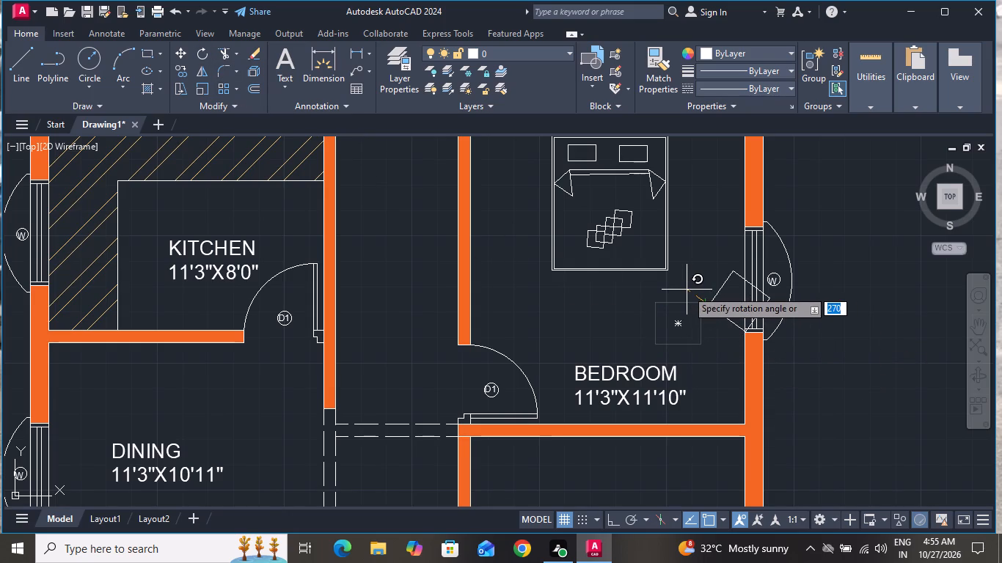
pyautogui.click(687, 288)
# Move the rotated rectangle away from the window to the floor just below the bed's foot.
pyautogui.click(728, 301)
pyautogui.click(707, 323)
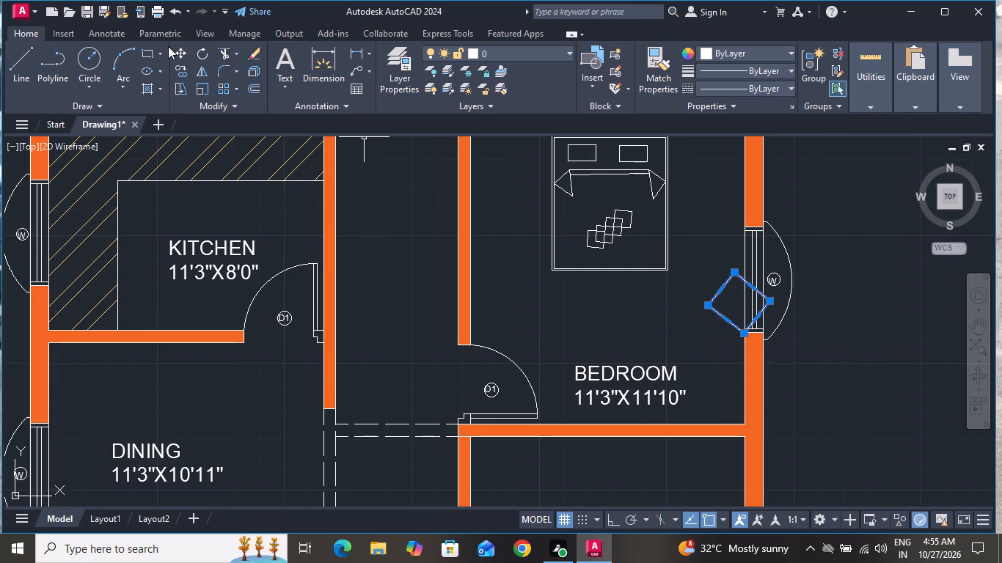
pyautogui.click(179, 48)
pyautogui.click(723, 313)
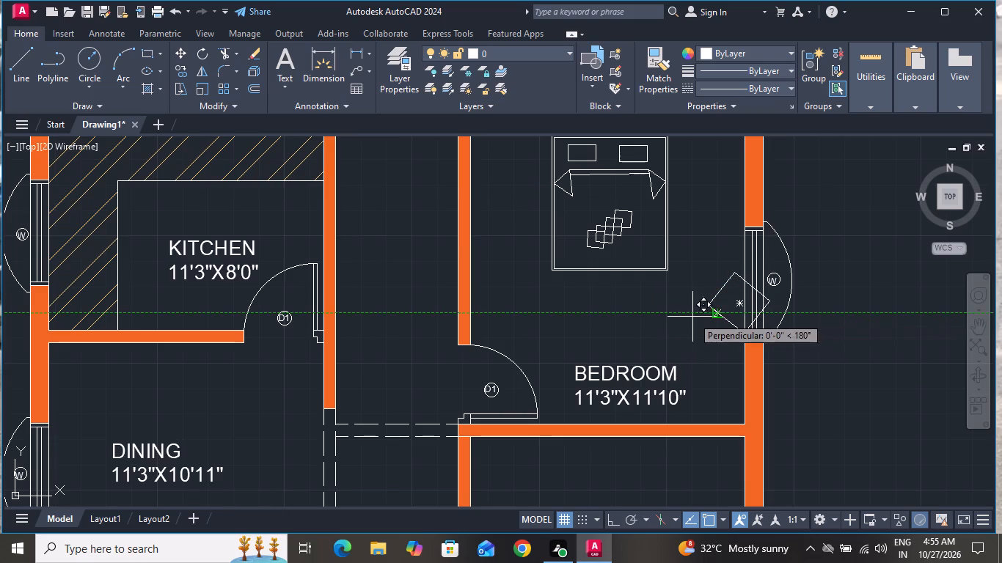
pyautogui.click(630, 325)
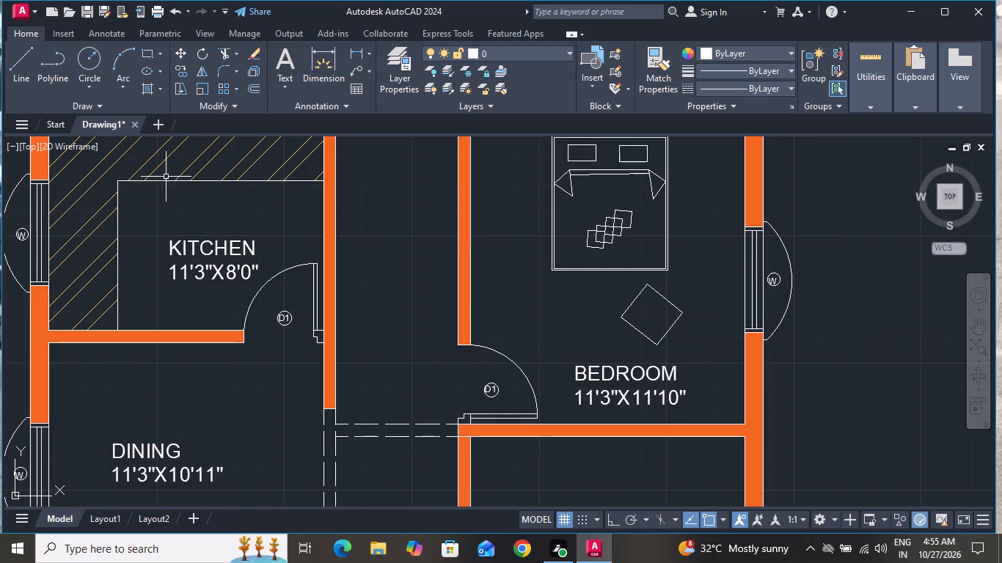
# Draw a line about 1'-6" long across the rotated rectangle, just inside and parallel to its upper left edge.
pyautogui.click(12, 54)
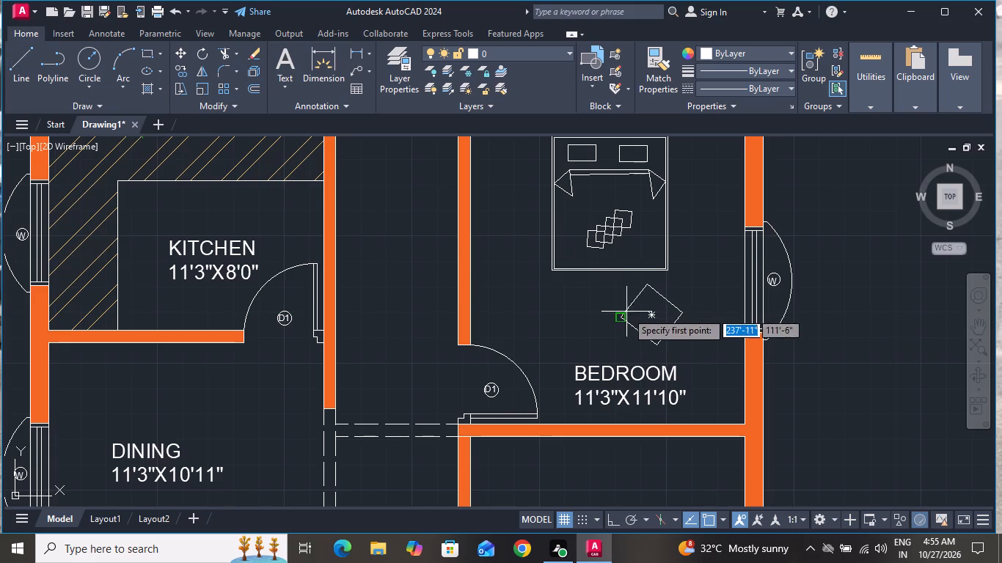
pyautogui.scroll(2, 654, 325)
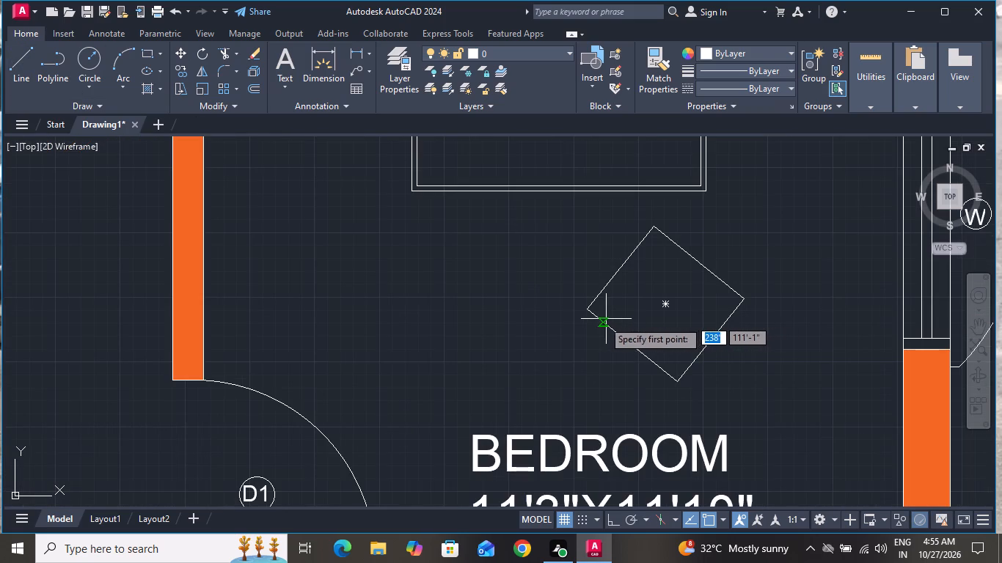
pyautogui.click(600, 319)
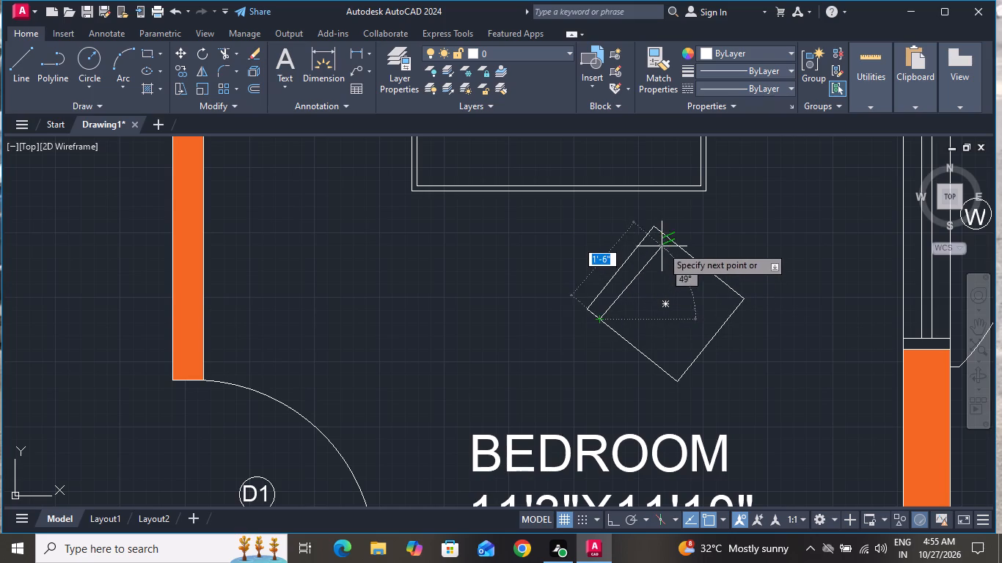
pyautogui.click(666, 238)
pyautogui.rightClick(668, 238)
pyautogui.click(687, 262)
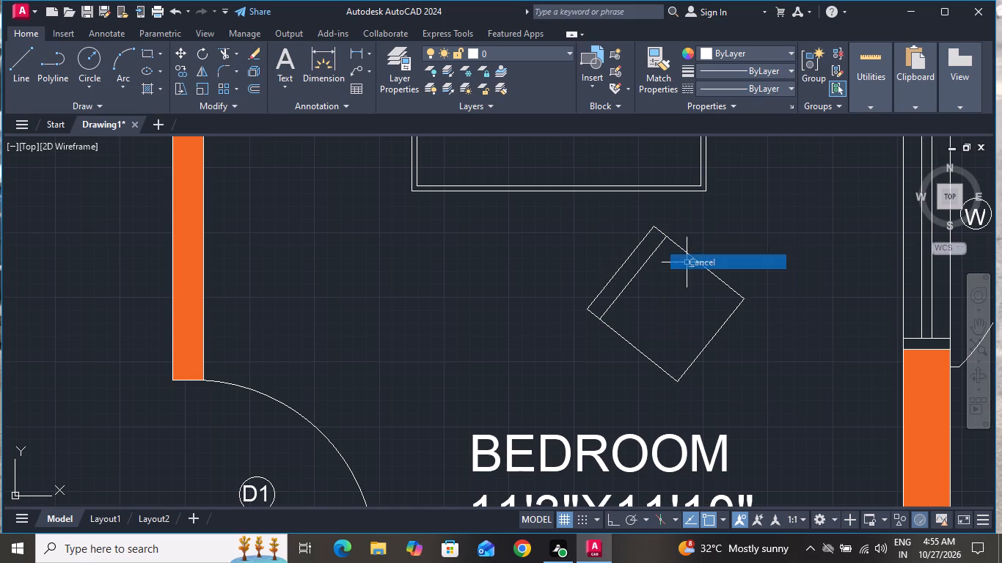
# Draw a line about 1'-8" long across the rotated rectangle, just inside and parallel to its upper right edge.
pyautogui.click(27, 56)
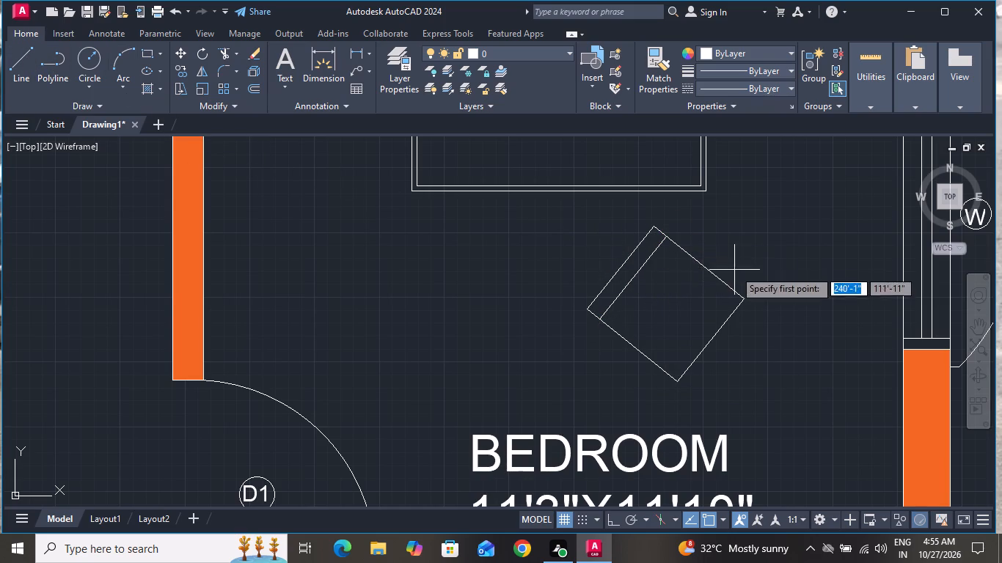
pyautogui.scroll(2, 701, 254)
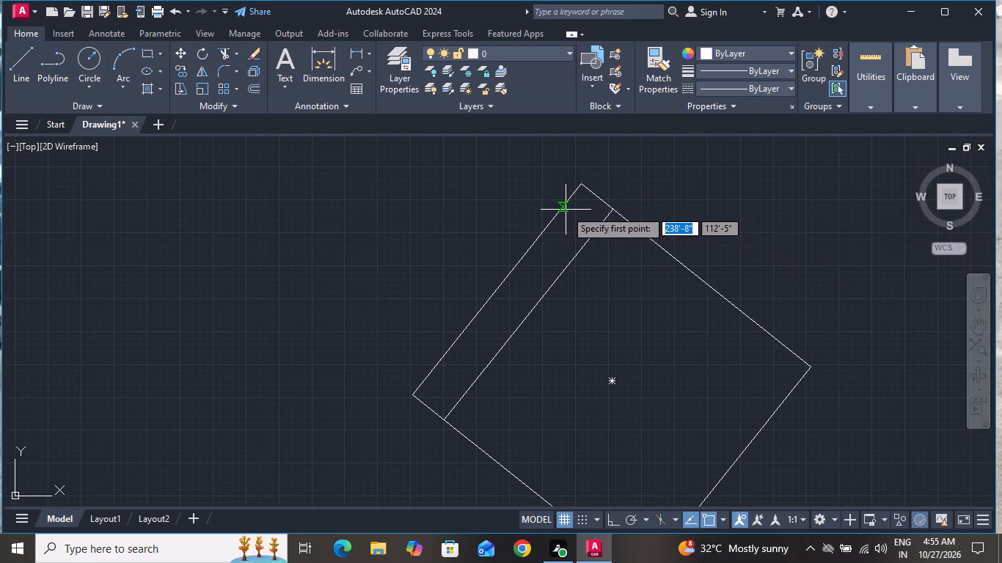
pyautogui.click(563, 208)
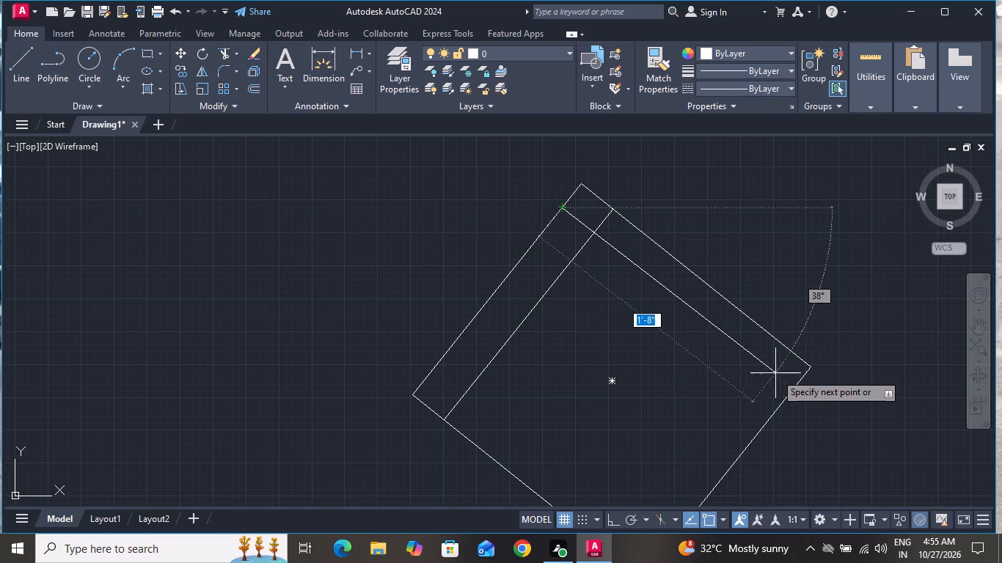
pyautogui.click(791, 391)
pyautogui.rightClick(791, 391)
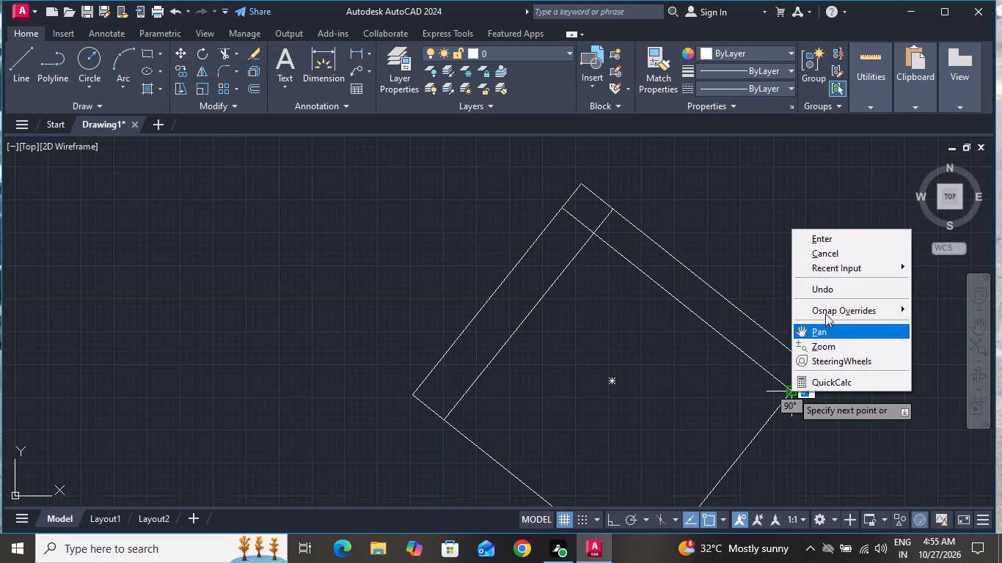
pyautogui.click(816, 255)
# Draw a line about 1'-8" long across the rotated rectangle, just inside and parallel to its lower right edge.
pyautogui.click(16, 57)
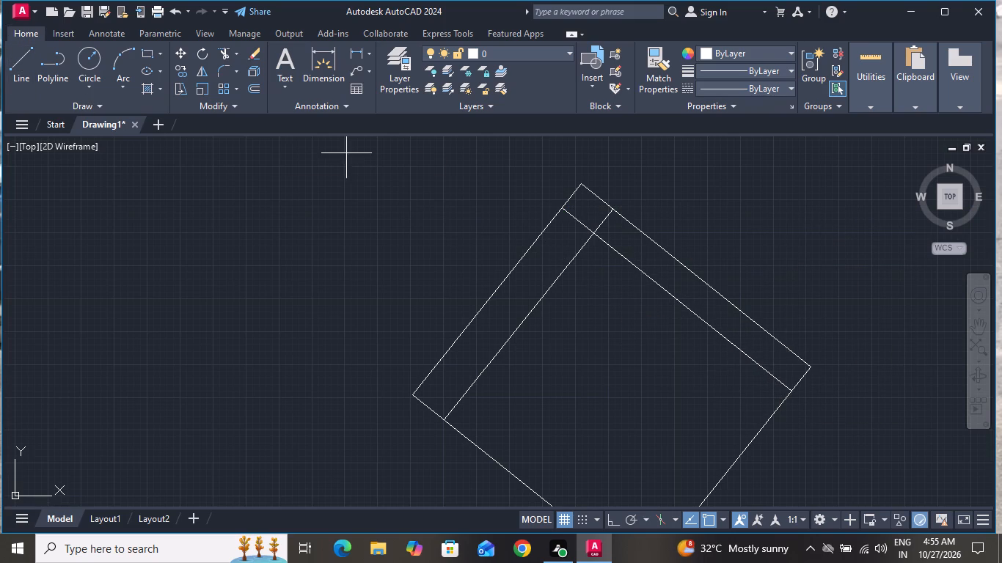
pyautogui.scroll(-1, 477, 183)
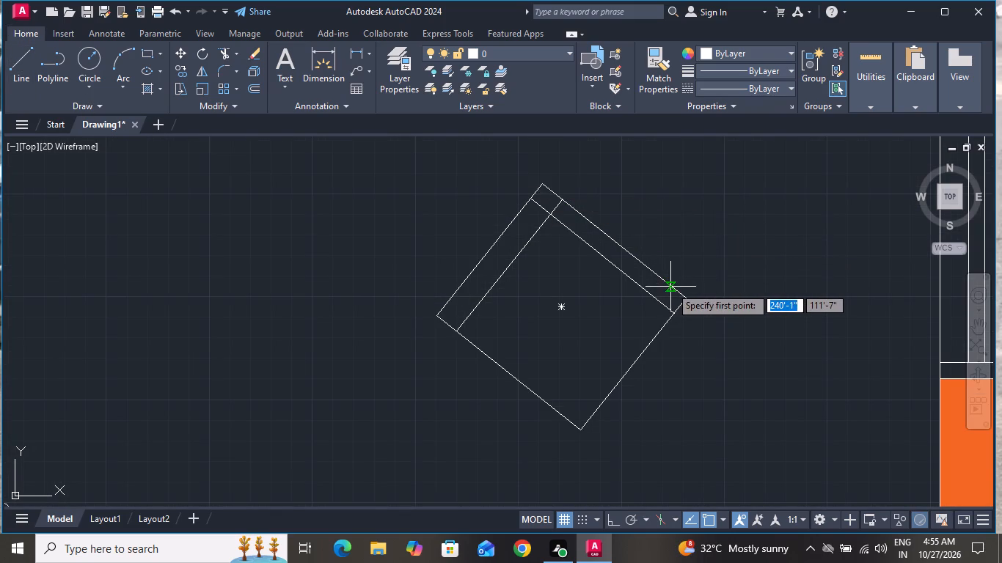
pyautogui.click(670, 287)
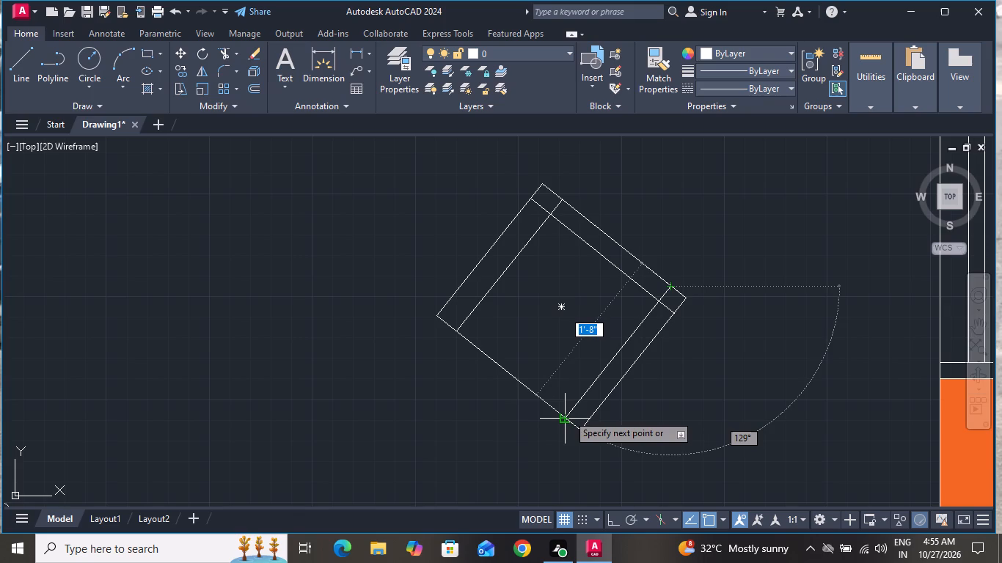
pyautogui.click(566, 416)
pyautogui.rightClick(567, 414)
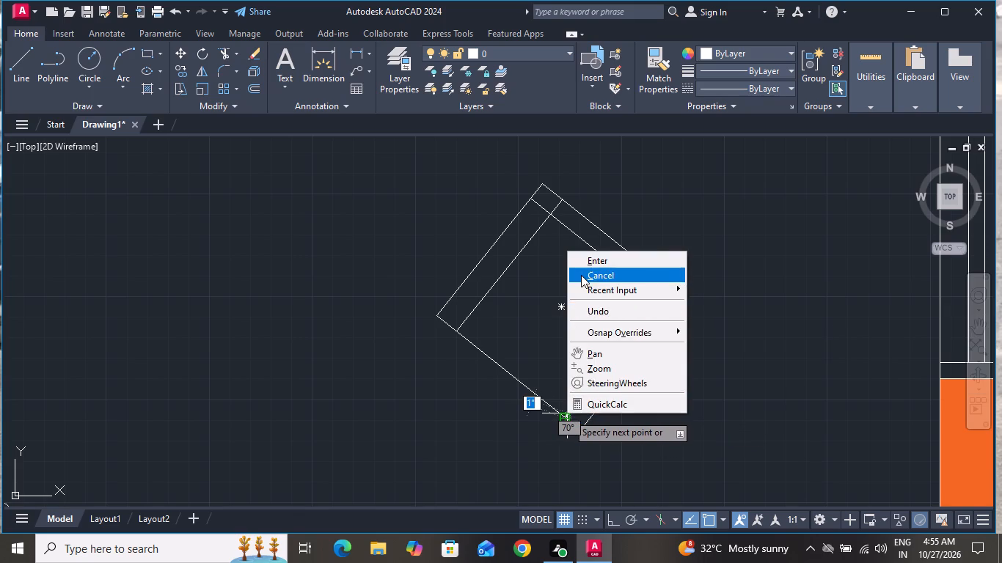
pyautogui.click(582, 275)
# Draw a line about 1'-8" long across the rotated rectangle, just inside and parallel to its lower left edge.
pyautogui.click(21, 61)
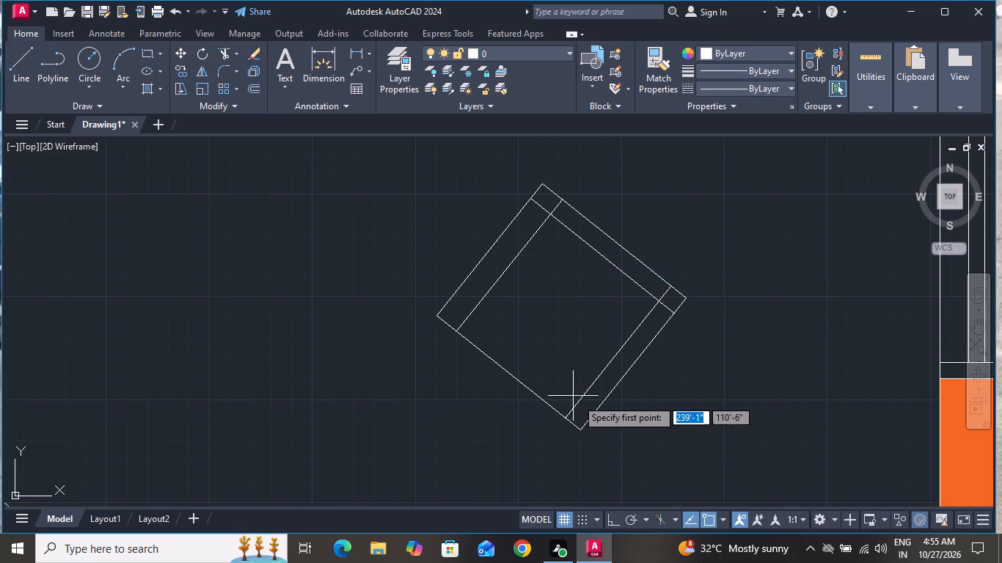
pyautogui.click(592, 416)
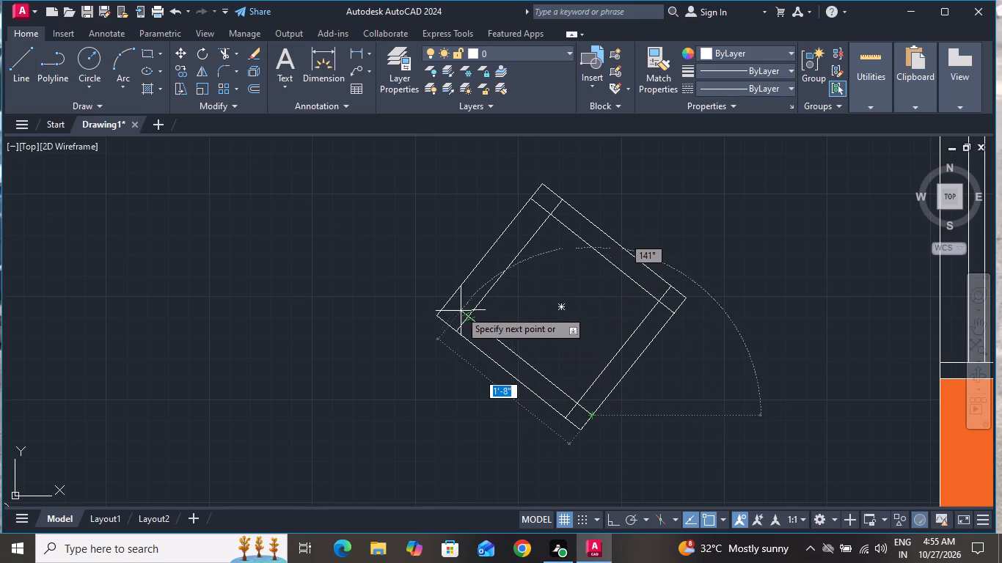
pyautogui.click(451, 298)
pyautogui.rightClick(451, 298)
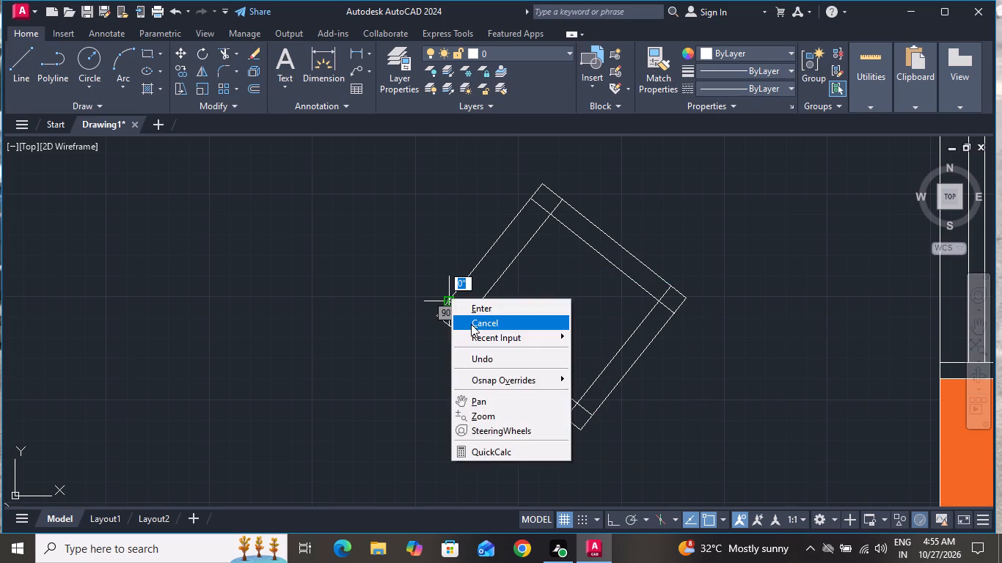
pyautogui.click(471, 324)
# With Ortho on, outline a narrow wardrobe in the middle right bedroom's upper left corner, running down from the upper wall and back to the left wall.
pyautogui.scroll(-2, 478, 327)
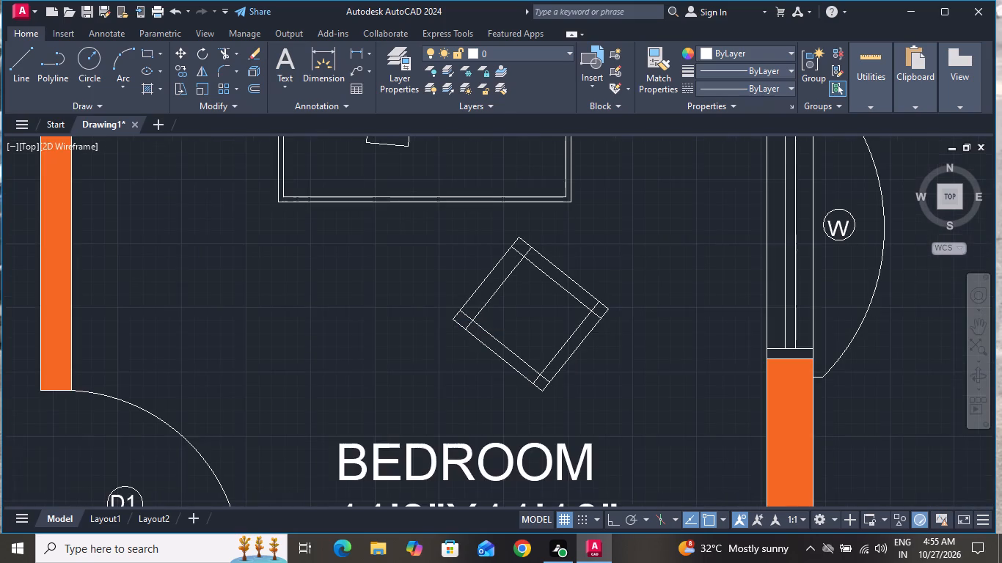
pyautogui.scroll(-1, 655, 343)
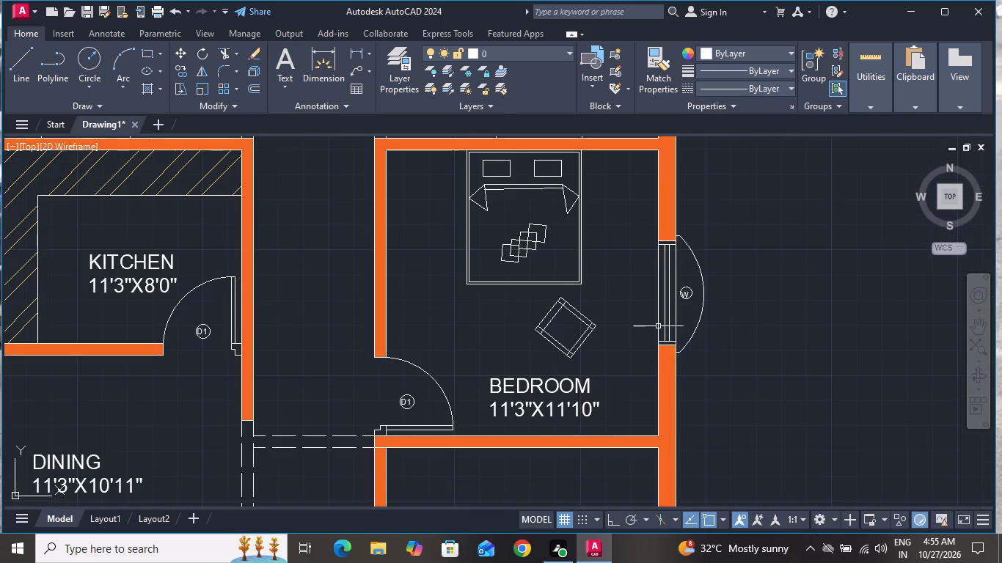
pyautogui.scroll(-1, 658, 326)
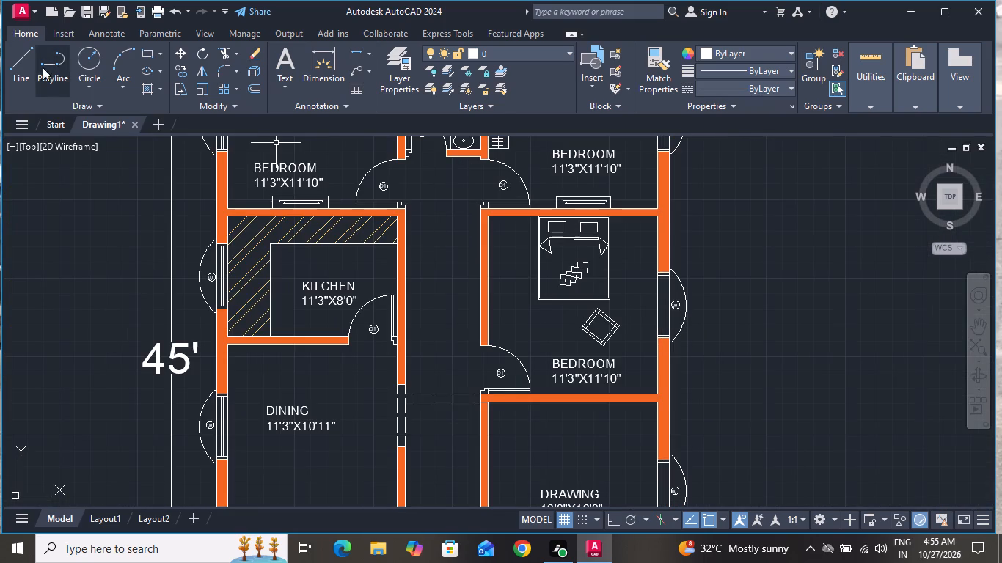
pyautogui.click(5, 56)
pyautogui.click(11, 60)
pyautogui.scroll(1, 501, 221)
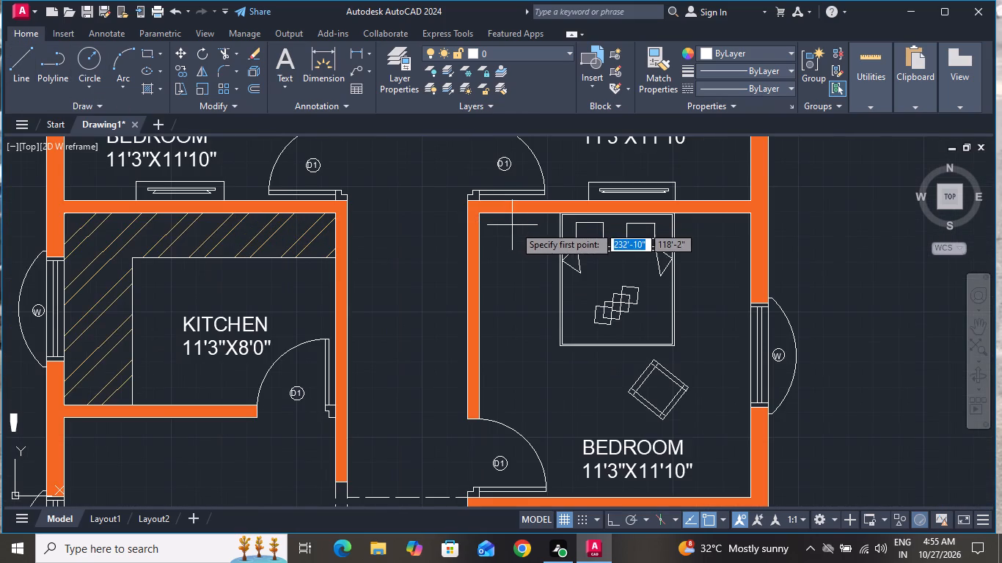
pyautogui.click(516, 214)
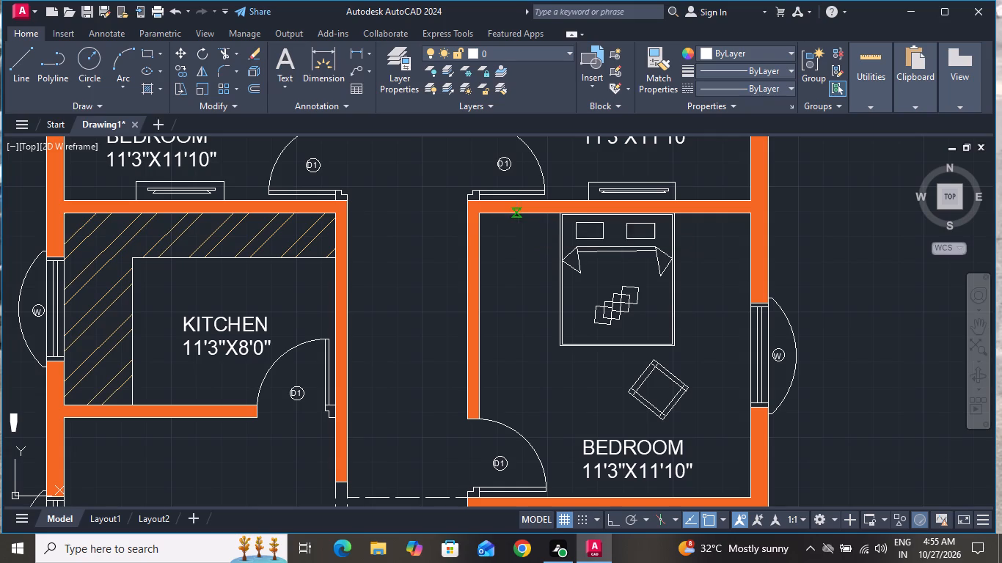
pyautogui.click(612, 516)
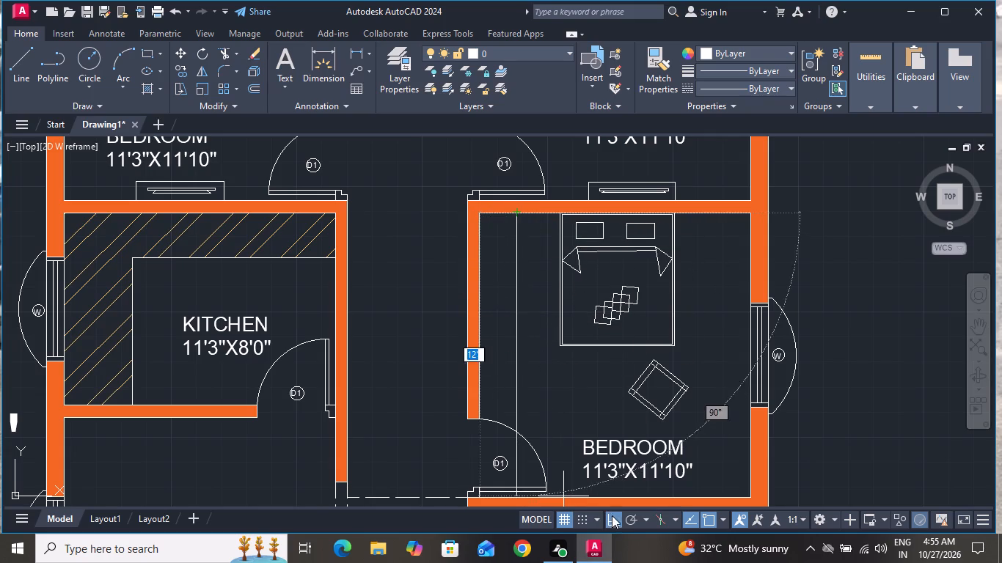
pyautogui.click(511, 361)
pyautogui.click(478, 366)
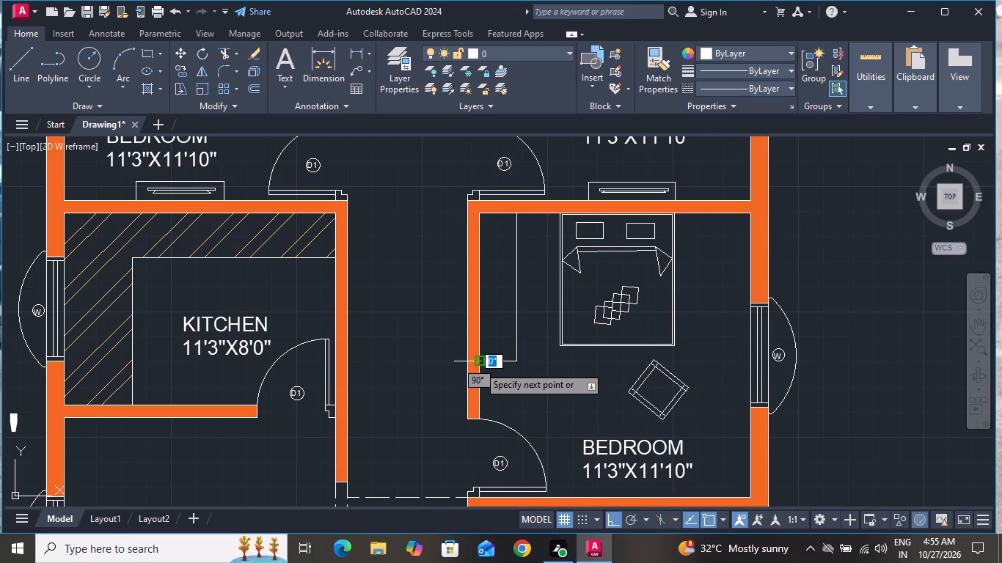
pyautogui.rightClick(478, 366)
pyautogui.click(524, 215)
# Draw a vertical rod line down the middle of the new wardrobe, stopping short of both ends.
pyautogui.scroll(-2, 528, 309)
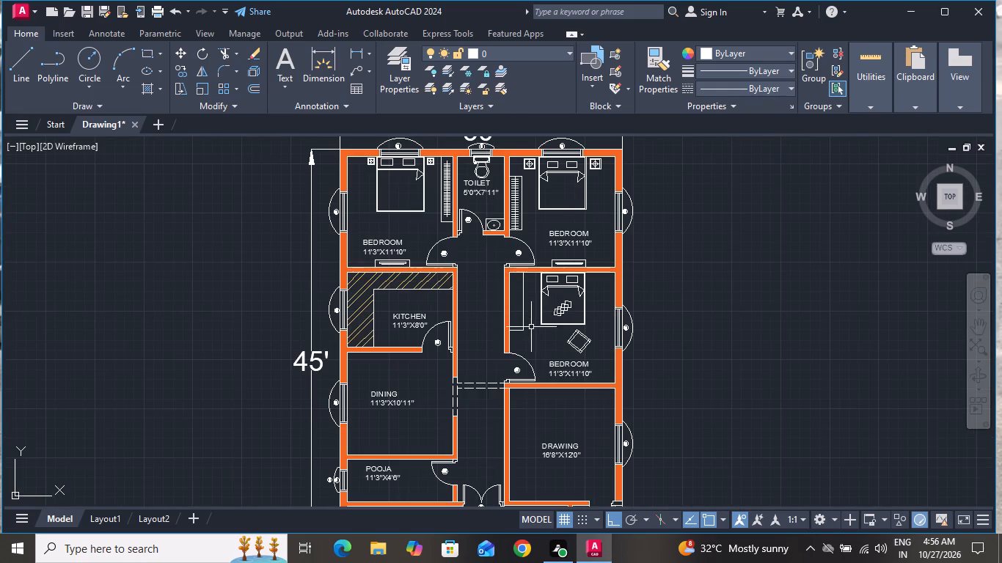
pyautogui.click(17, 63)
pyautogui.scroll(3, 505, 297)
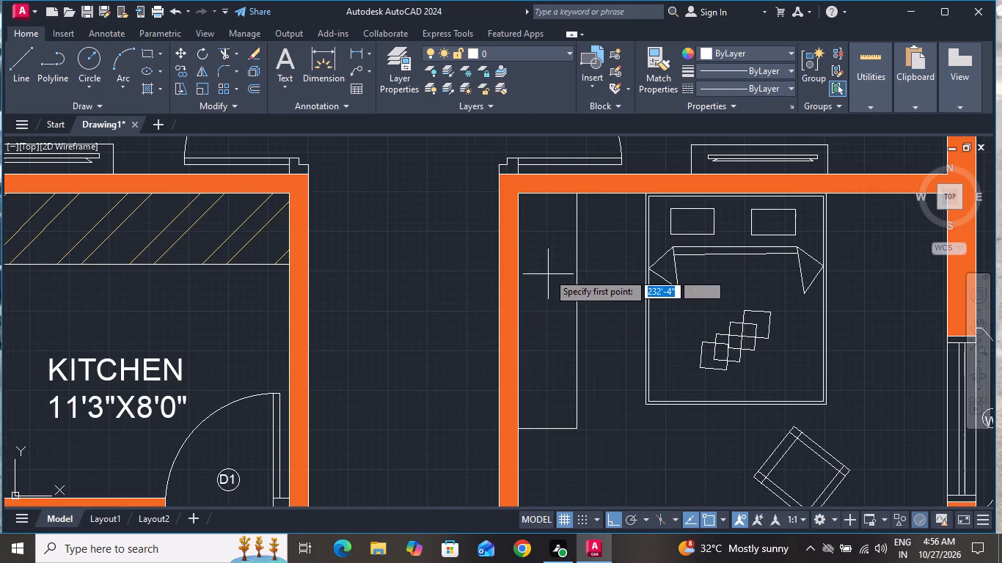
pyautogui.click(546, 218)
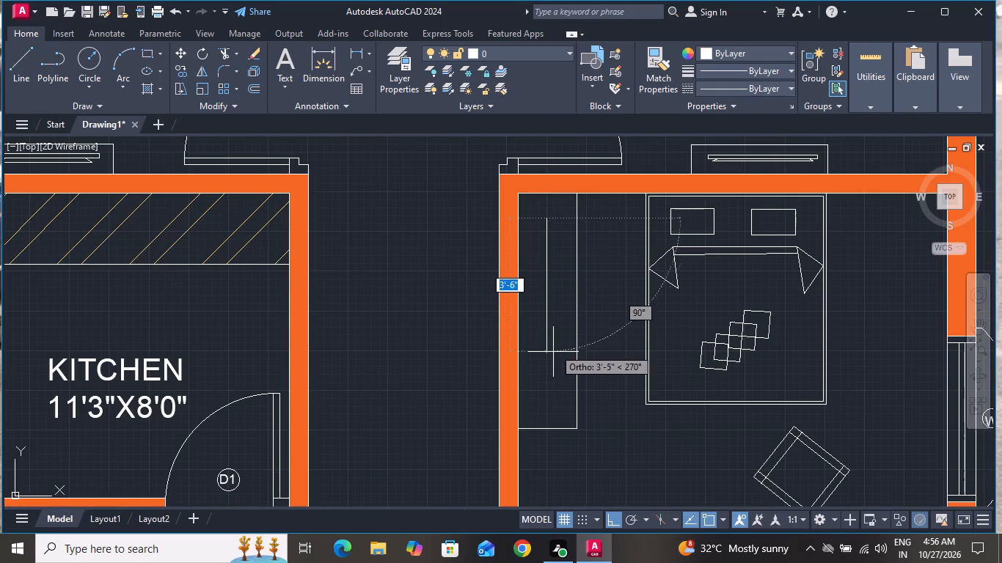
pyautogui.click(549, 402)
pyautogui.rightClick(549, 403)
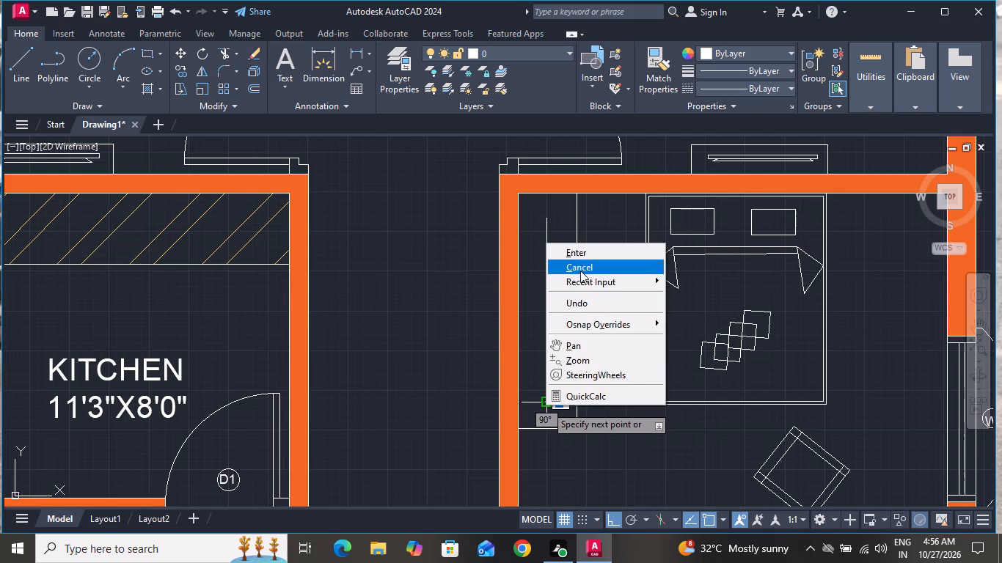
pyautogui.click(580, 268)
# Draw a short horizontal hanger line across the wardrobe rod near its upper end, without touching the wardrobe's sides.
pyautogui.click(23, 67)
pyautogui.scroll(1, 514, 233)
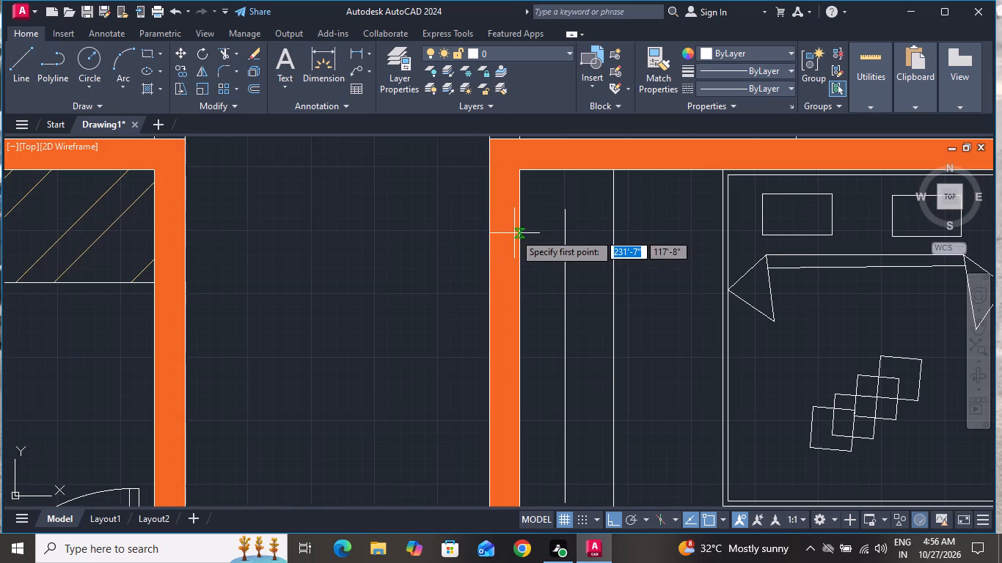
pyautogui.click(535, 233)
pyautogui.click(604, 236)
pyautogui.rightClick(604, 236)
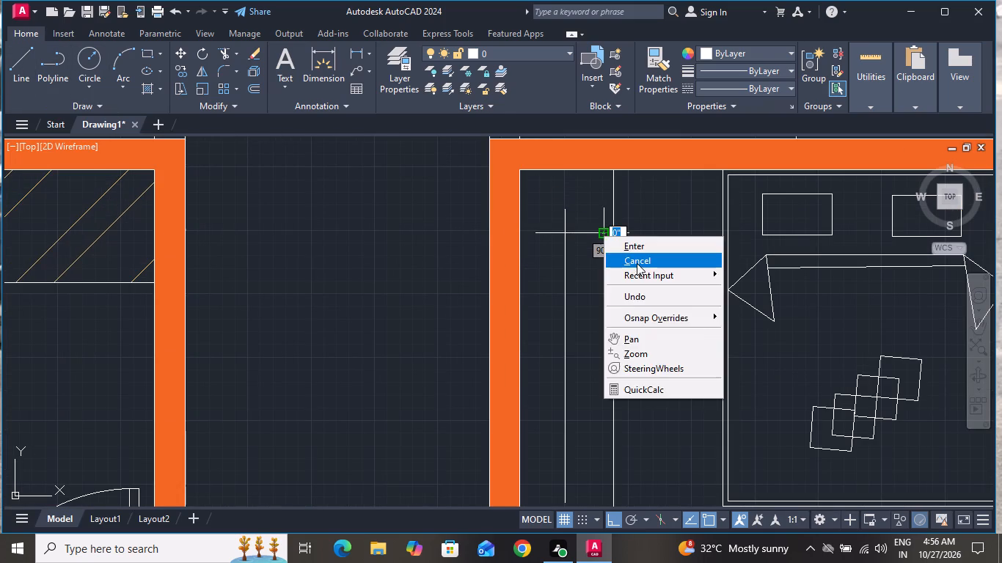
pyautogui.click(638, 266)
# Offset the hanger line downward by 2" three times in succession along the wardrobe rod.
pyautogui.press('o')
pyautogui.press('space')
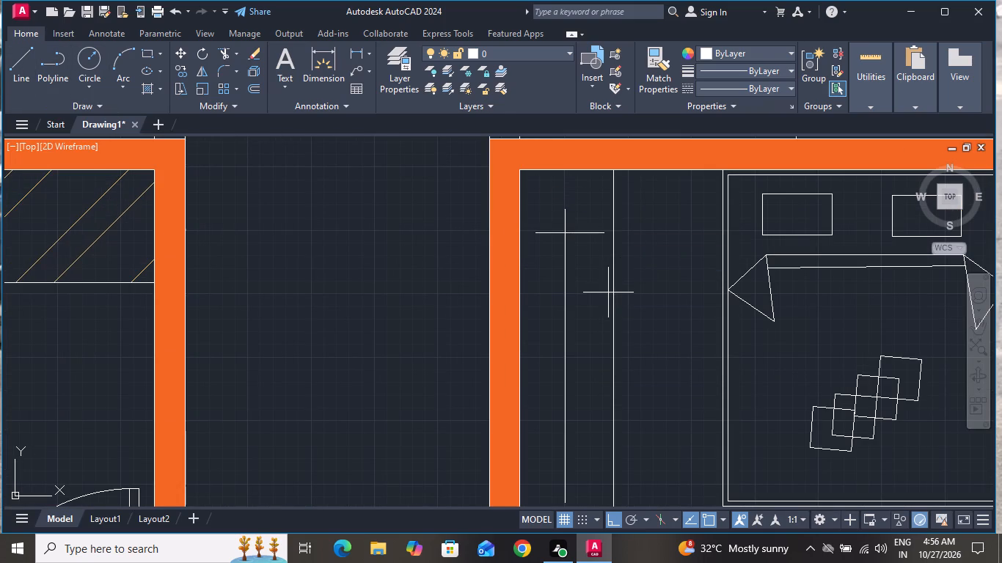
pyautogui.press('2')
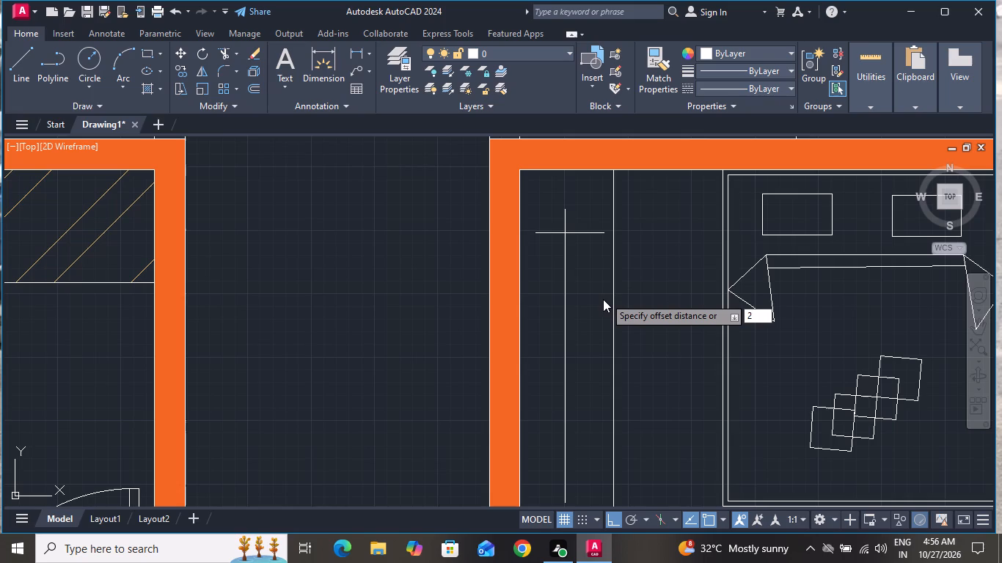
pyautogui.hotkey('shift', '"')
pyautogui.press('Return')
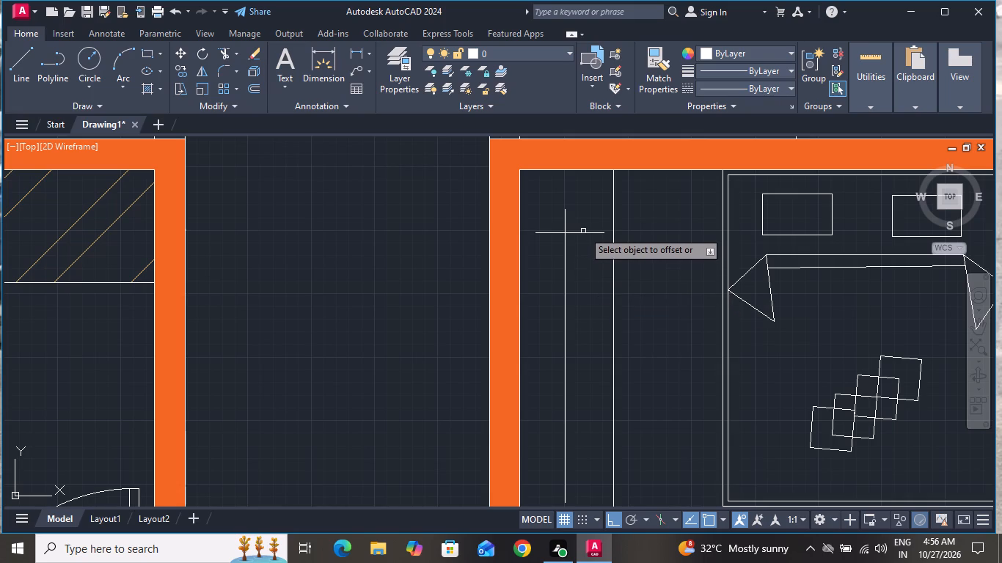
pyautogui.click(583, 231)
pyautogui.click(585, 233)
pyautogui.click(596, 276)
pyautogui.click(593, 246)
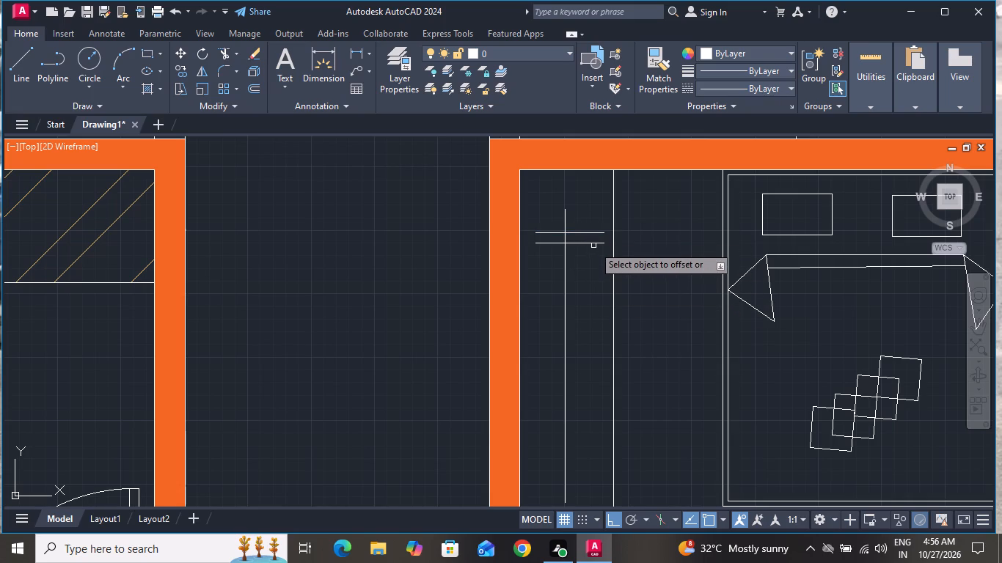
pyautogui.click(592, 245)
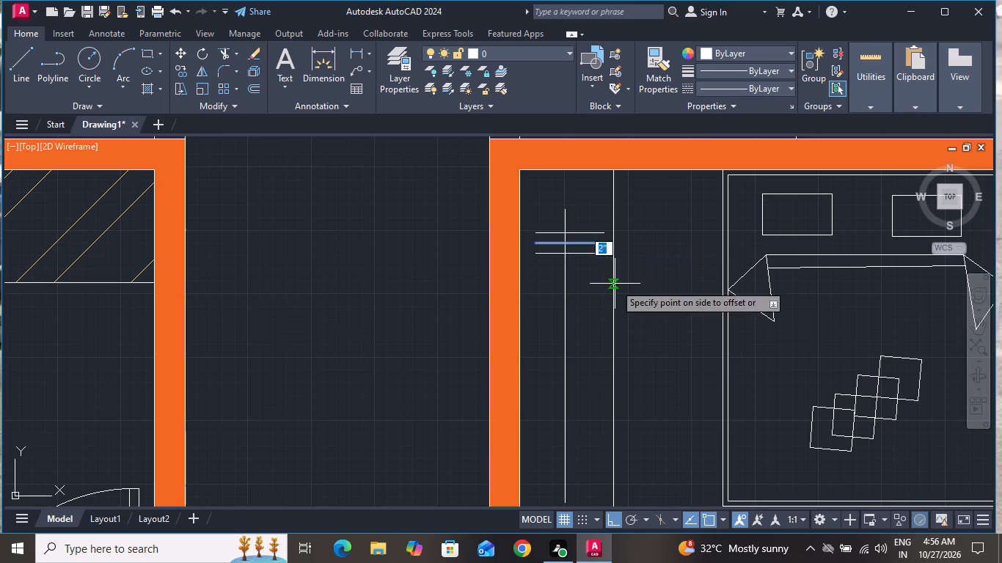
pyautogui.click(615, 284)
pyautogui.click(596, 251)
pyautogui.click(601, 280)
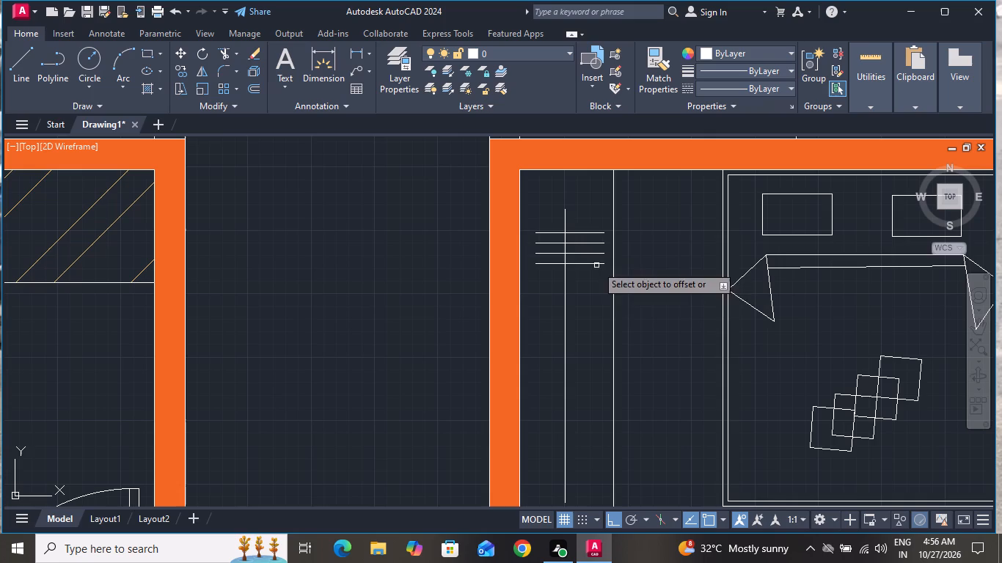
# Add seven more hanger lines down the wardrobe rod, offsetting each lowest line by 2".
pyautogui.click(596, 265)
pyautogui.click(606, 291)
pyautogui.click(594, 274)
pyautogui.click(600, 308)
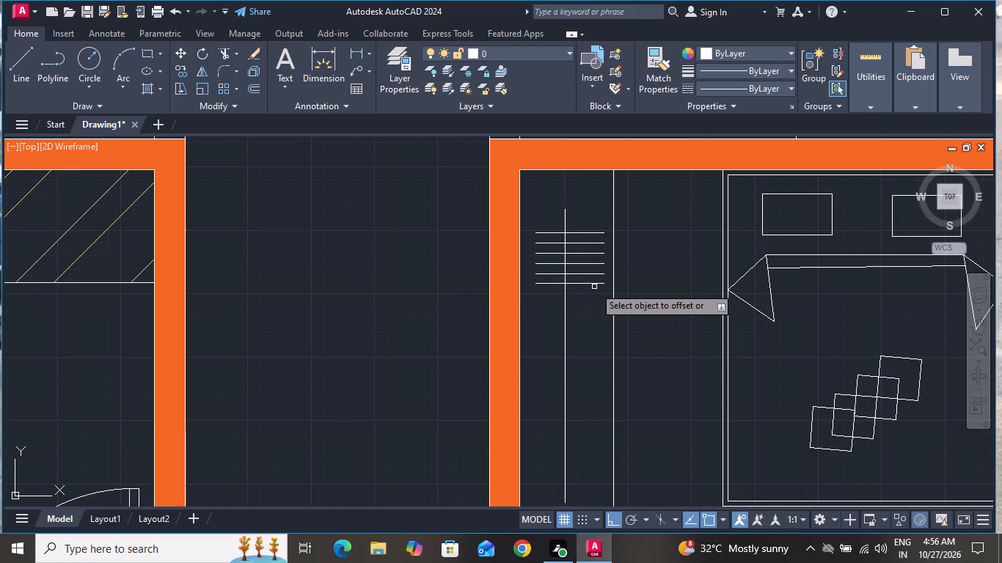
pyautogui.click(594, 285)
pyautogui.click(593, 318)
pyautogui.click(588, 295)
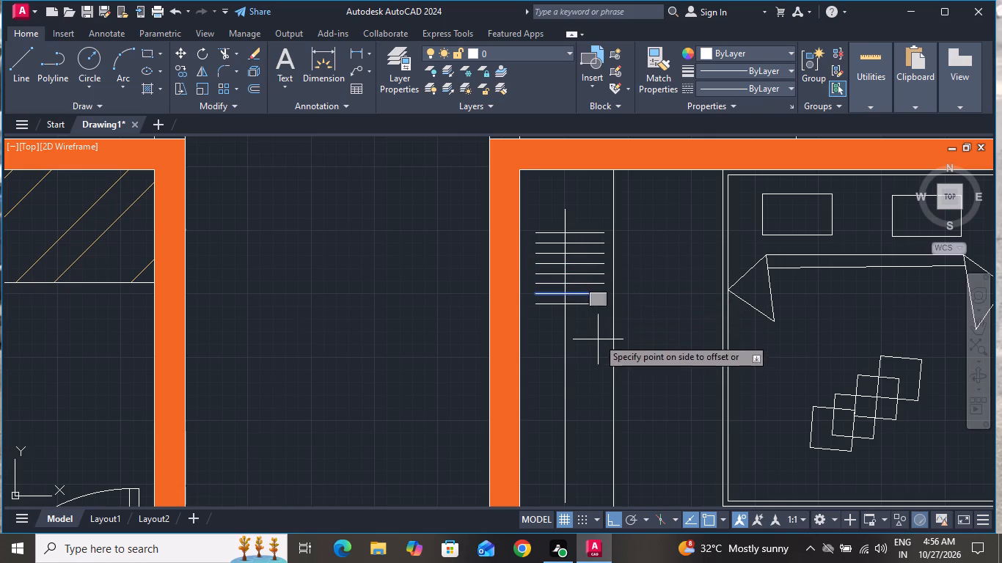
pyautogui.click(597, 329)
pyautogui.click(588, 305)
pyautogui.click(600, 344)
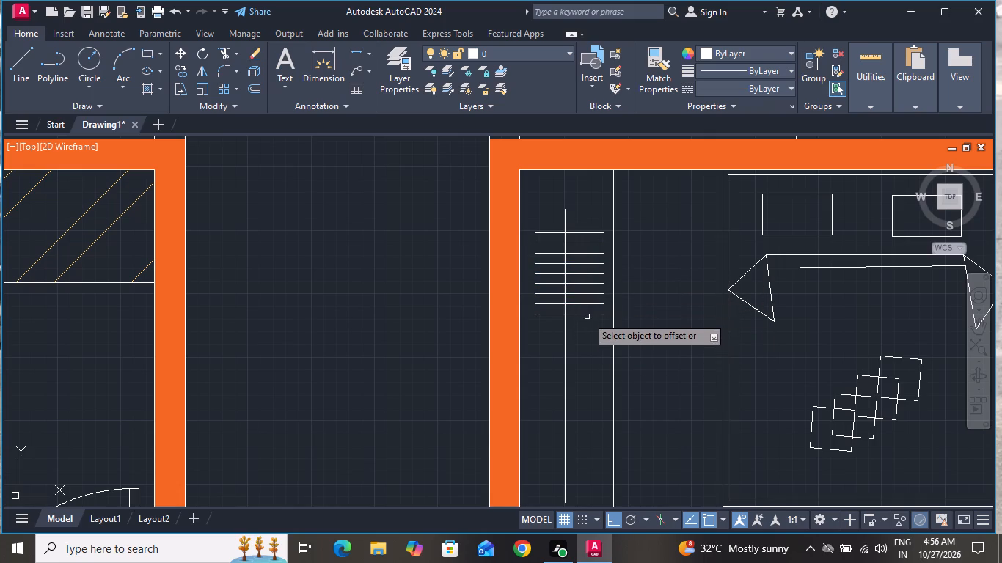
pyautogui.click(587, 315)
pyautogui.click(600, 348)
pyautogui.click(589, 323)
pyautogui.click(606, 361)
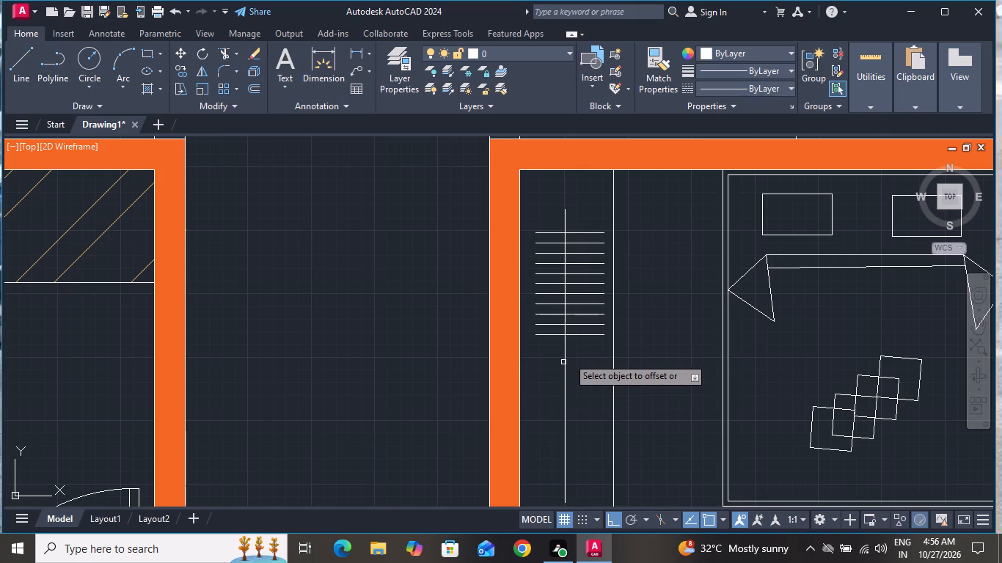
# Add five more hanger lines down the wardrobe rod, offsetting each lowest line downward by 2".
pyautogui.click(595, 337)
pyautogui.click(600, 369)
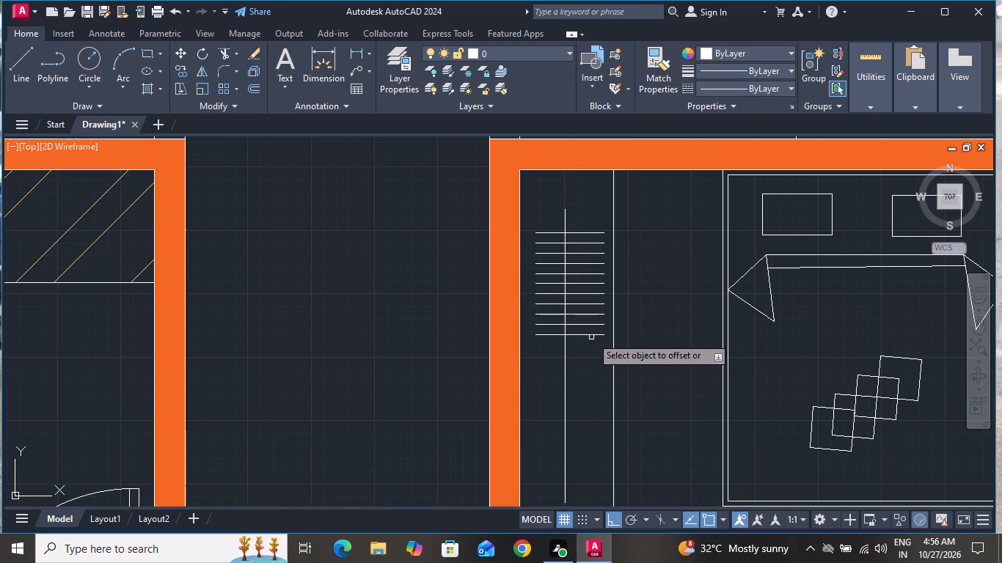
pyautogui.click(591, 336)
pyautogui.click(606, 378)
pyautogui.click(591, 345)
pyautogui.click(612, 390)
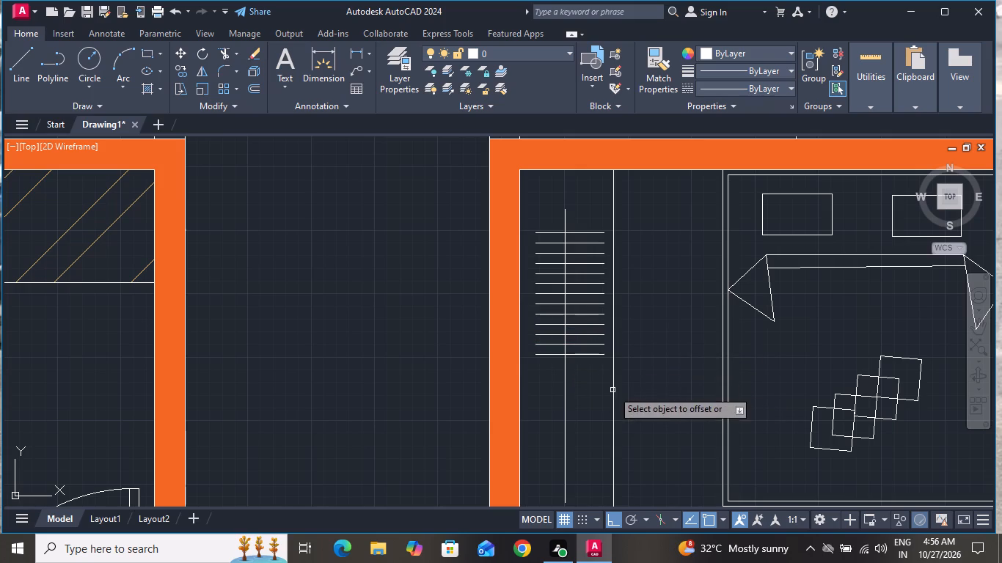
pyautogui.click(598, 352)
pyautogui.click(594, 356)
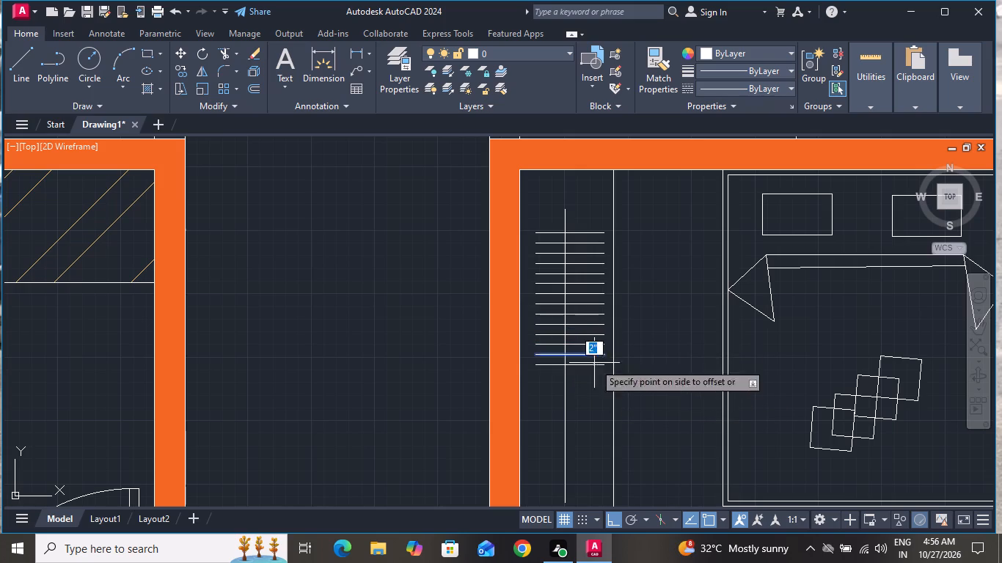
pyautogui.click(604, 404)
pyautogui.click(593, 367)
pyautogui.click(601, 401)
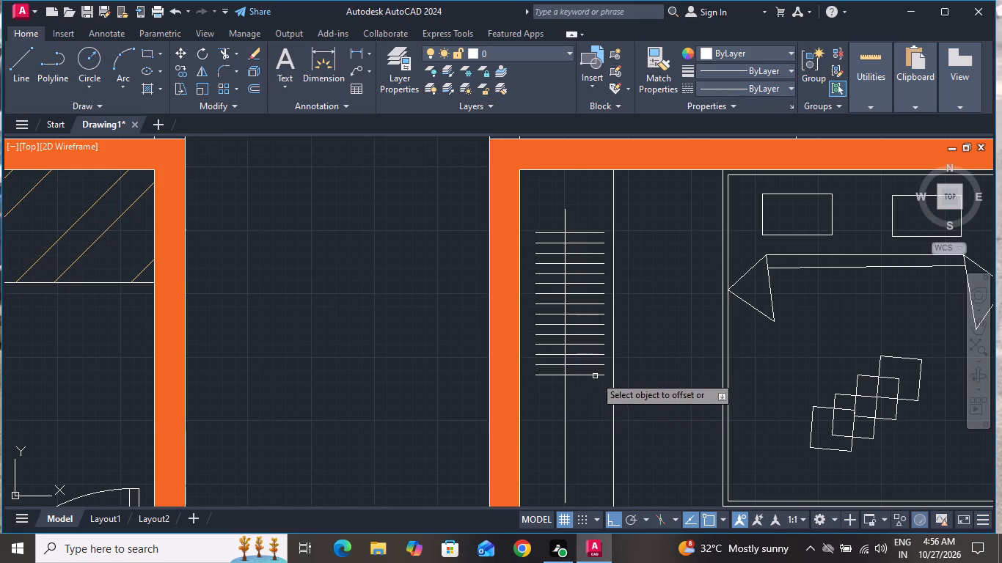
pyautogui.click(595, 376)
pyautogui.click(598, 406)
# Continue the hanger lines down the wardrobe rod with seven more 2" downward offsets of the lowest line.
pyautogui.scroll(-1, 577, 334)
pyautogui.scroll(2, 582, 376)
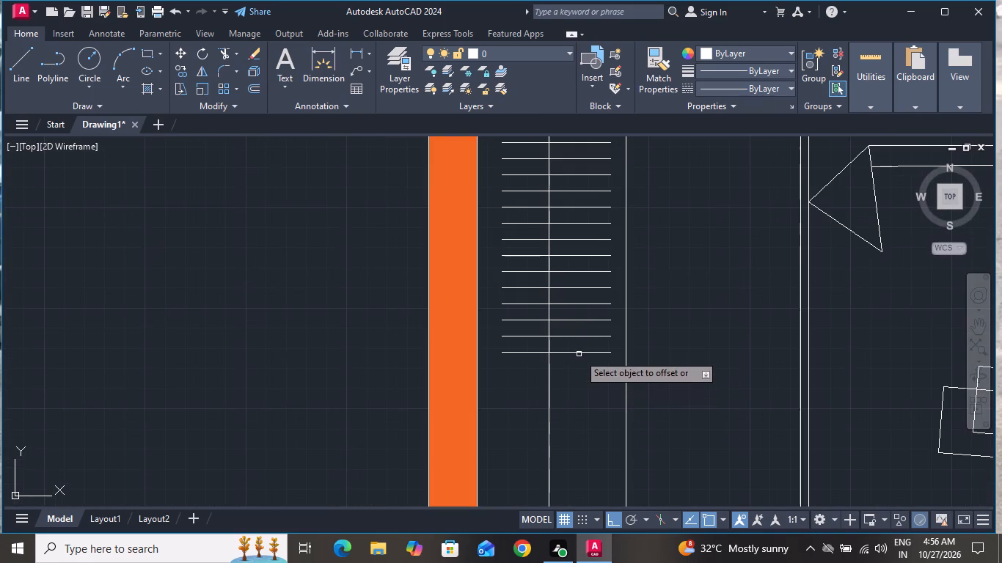
pyautogui.click(579, 353)
pyautogui.click(600, 398)
pyautogui.click(594, 371)
pyautogui.click(602, 406)
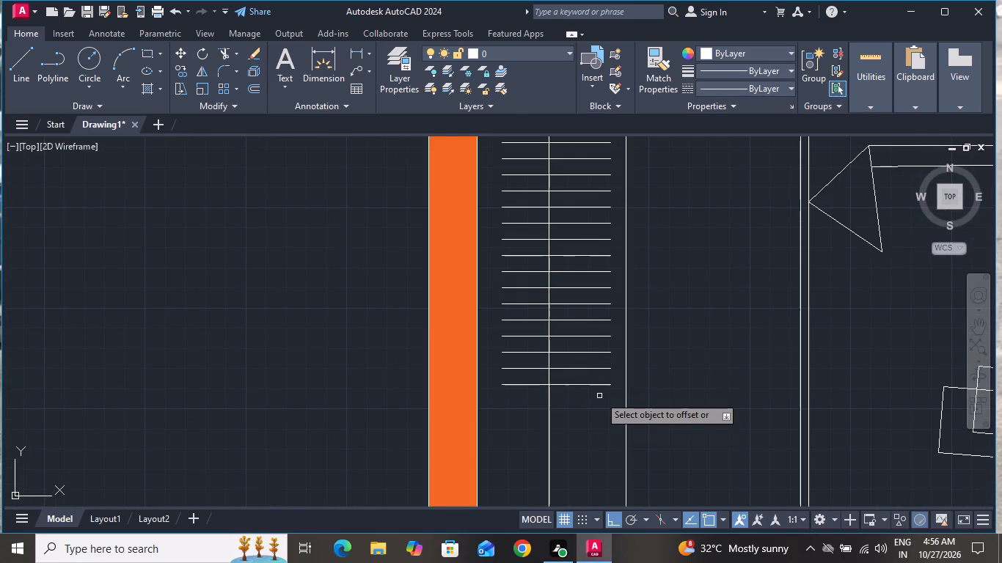
pyautogui.click(597, 384)
pyautogui.click(603, 422)
pyautogui.click(593, 401)
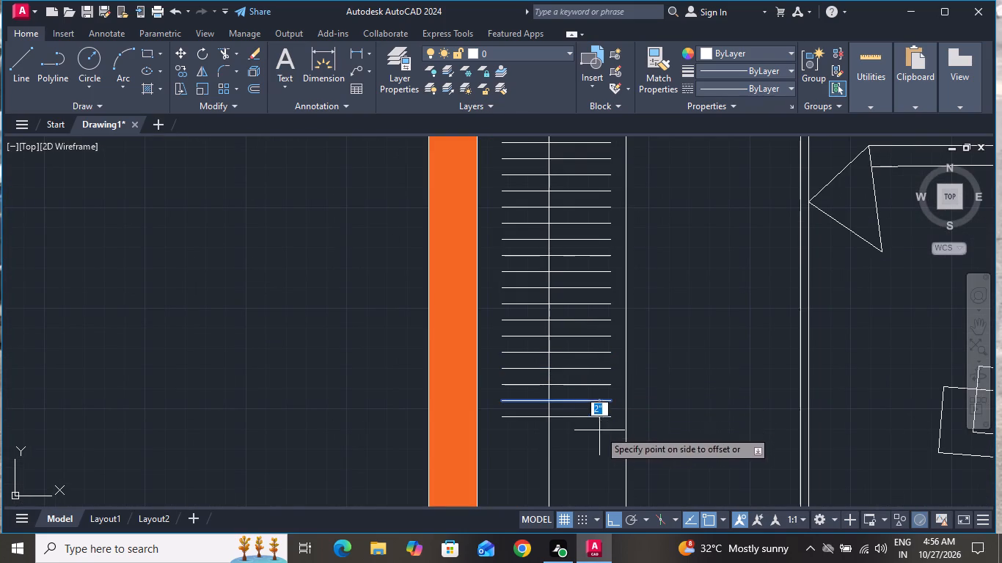
pyautogui.click(599, 434)
pyautogui.click(597, 419)
pyautogui.click(600, 457)
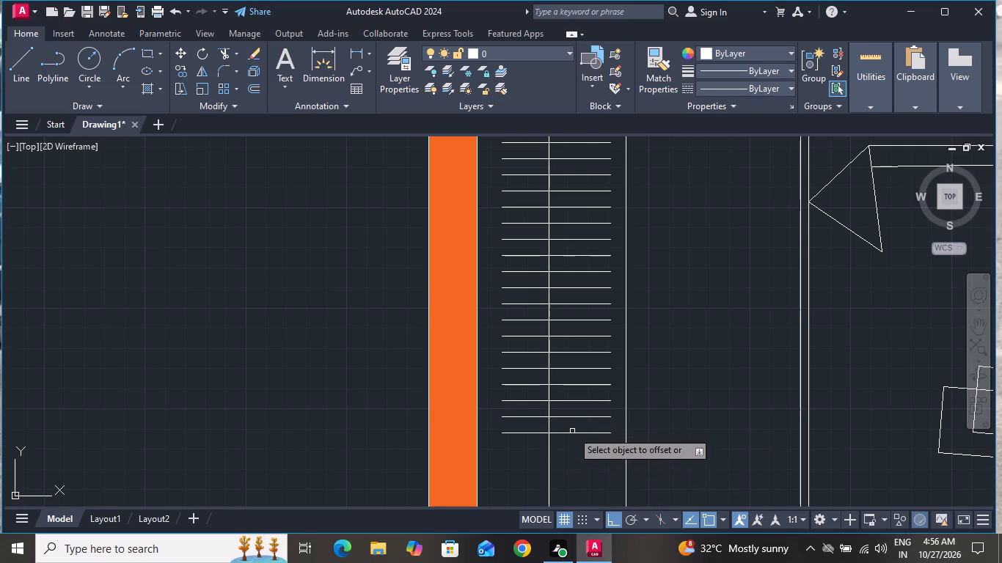
pyautogui.click(572, 431)
pyautogui.click(577, 464)
pyautogui.click(582, 434)
pyautogui.click(594, 471)
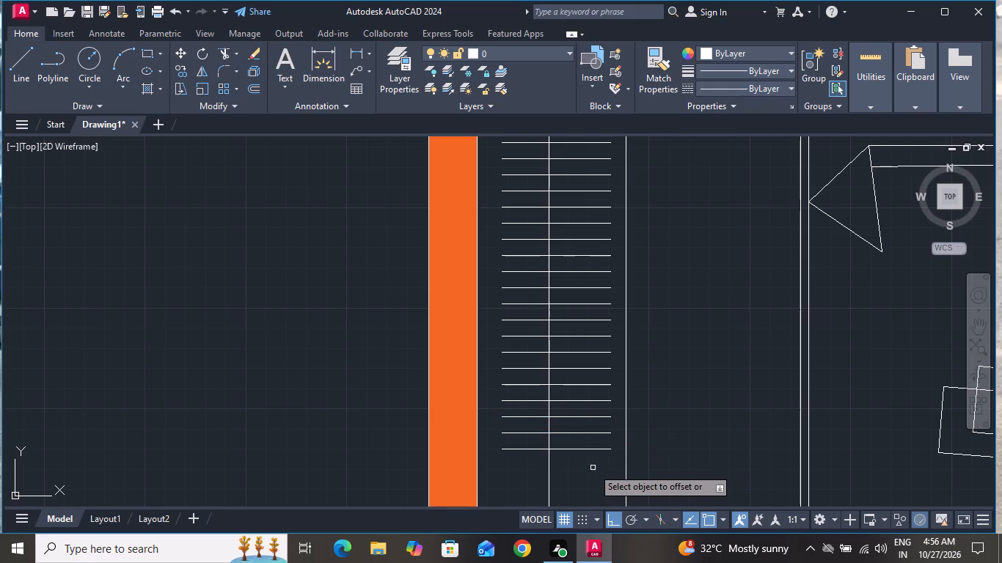
pyautogui.click(582, 453)
pyautogui.click(585, 448)
pyautogui.click(593, 491)
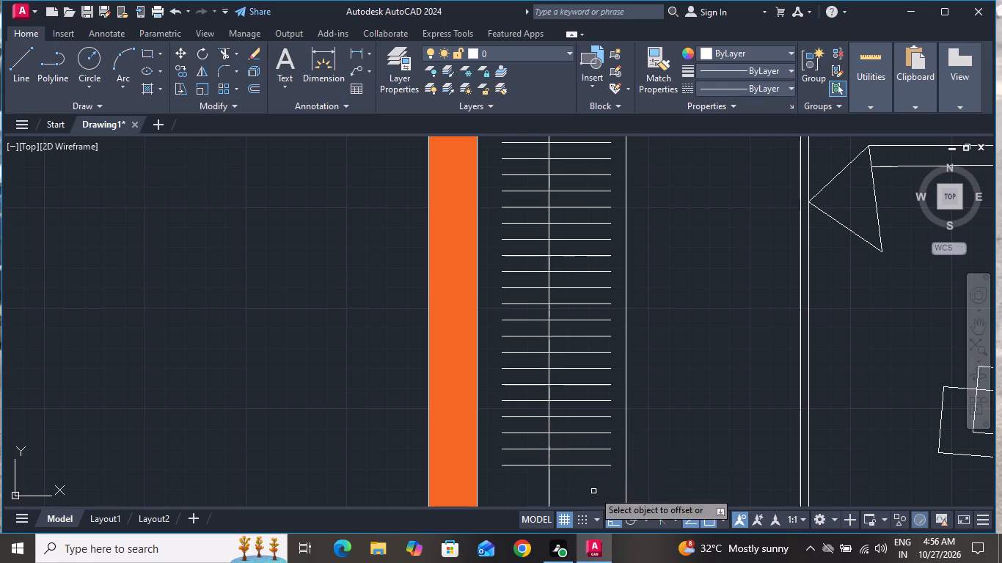
# Add the last four hanger lines at 2" spacing to reach the rod's lower end, and finish the Offset command.
pyautogui.scroll(-2, 585, 426)
pyautogui.scroll(2, 593, 487)
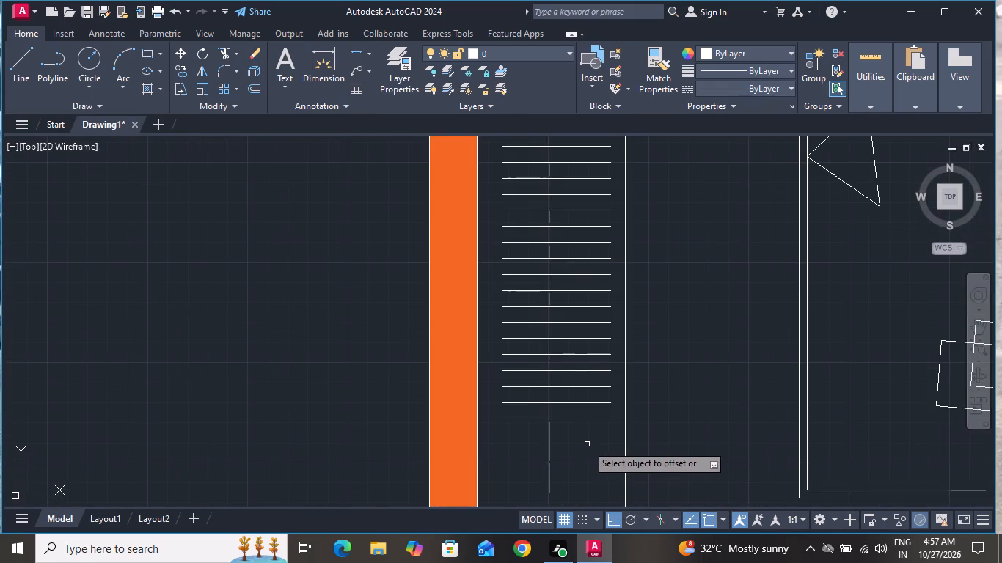
pyautogui.click(582, 420)
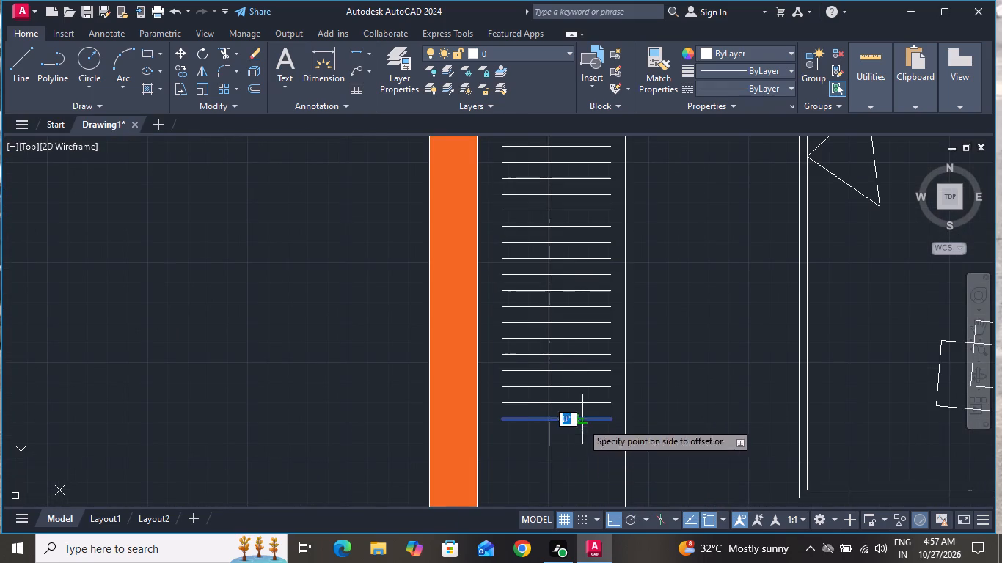
pyautogui.click(593, 459)
pyautogui.click(584, 435)
pyautogui.click(589, 471)
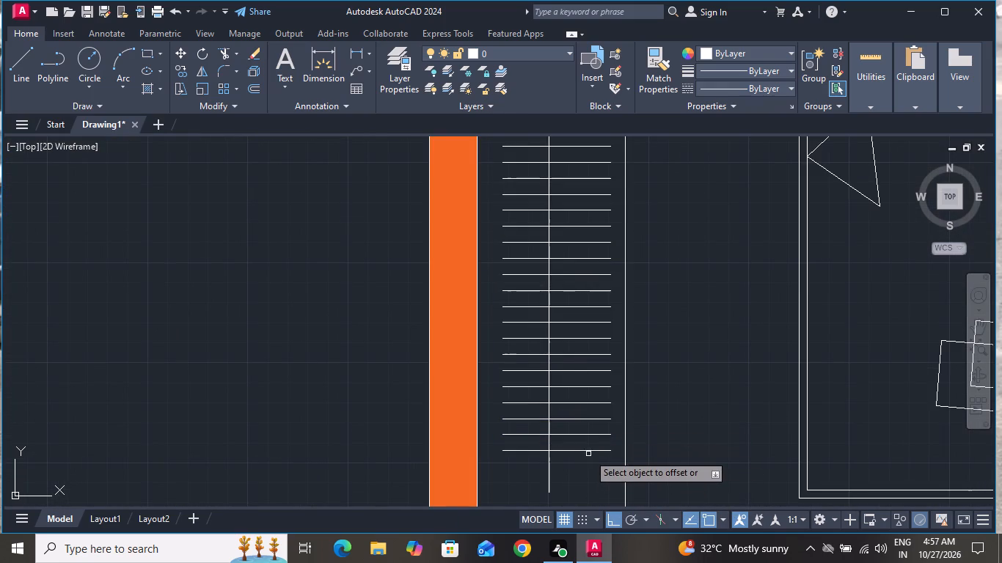
pyautogui.click(589, 452)
pyautogui.click(593, 478)
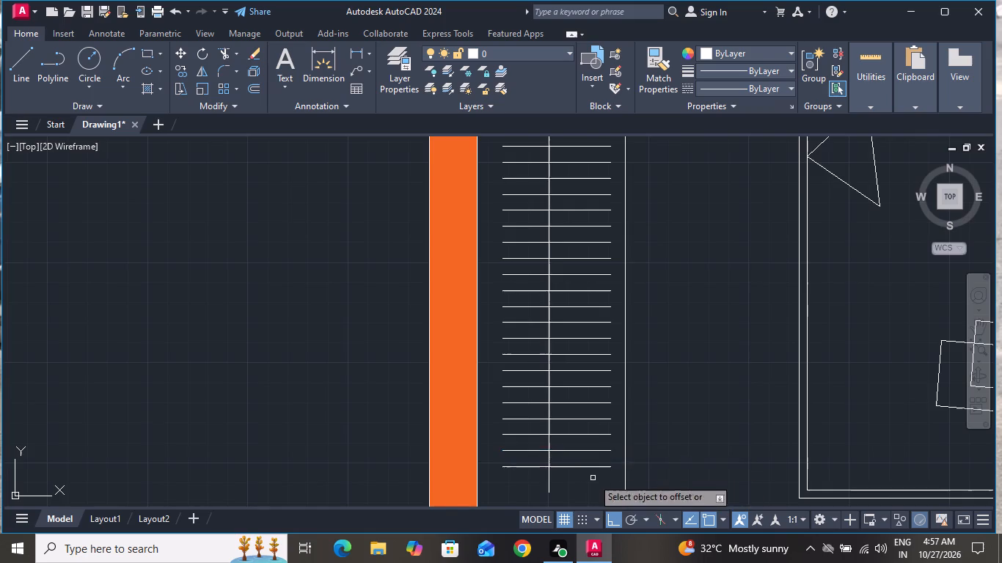
pyautogui.scroll(-2, 594, 410)
pyautogui.scroll(2, 595, 437)
pyautogui.click(593, 424)
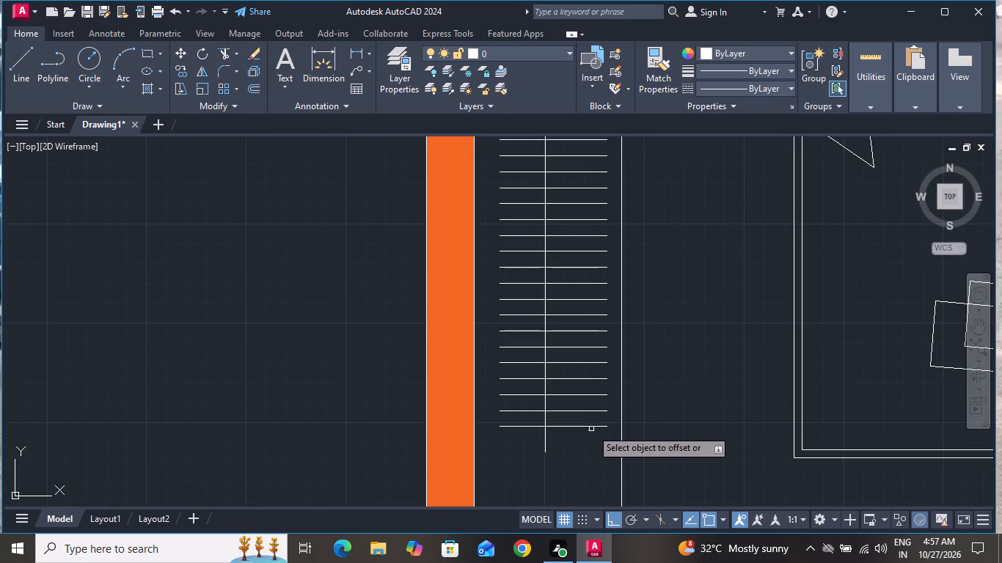
pyautogui.click(591, 425)
pyautogui.click(583, 457)
pyautogui.rightClick(576, 461)
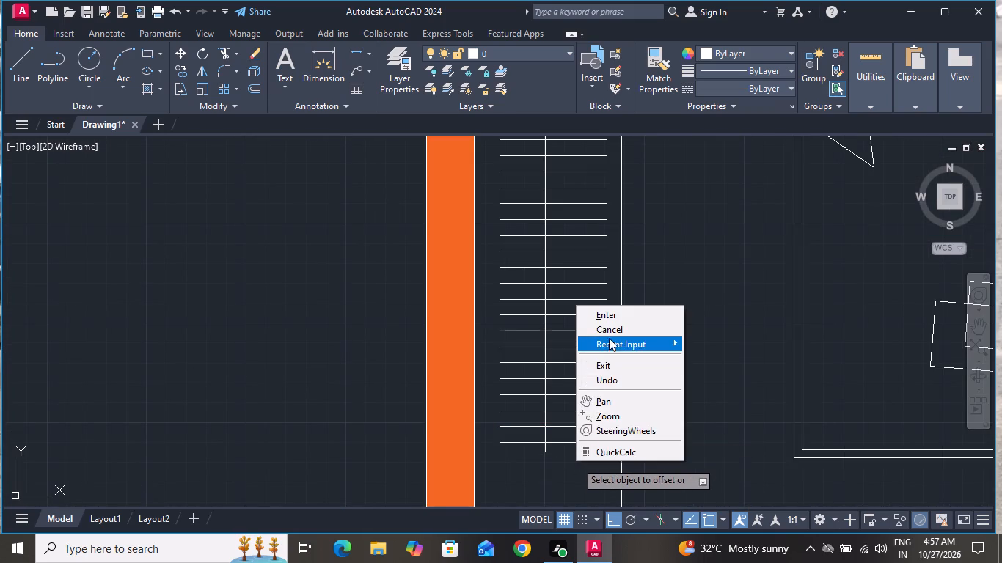
pyautogui.click(609, 334)
# Move the middle right bedroom's name and size label up and to the left, beside the chair below the wardrobe, with ortho off.
pyautogui.scroll(-3, 595, 345)
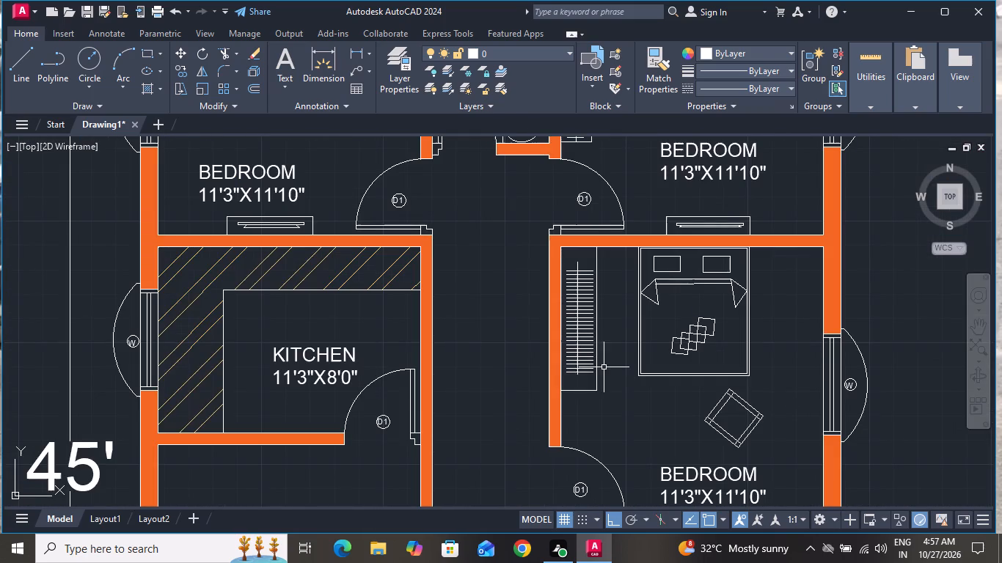
pyautogui.scroll(-1, 657, 416)
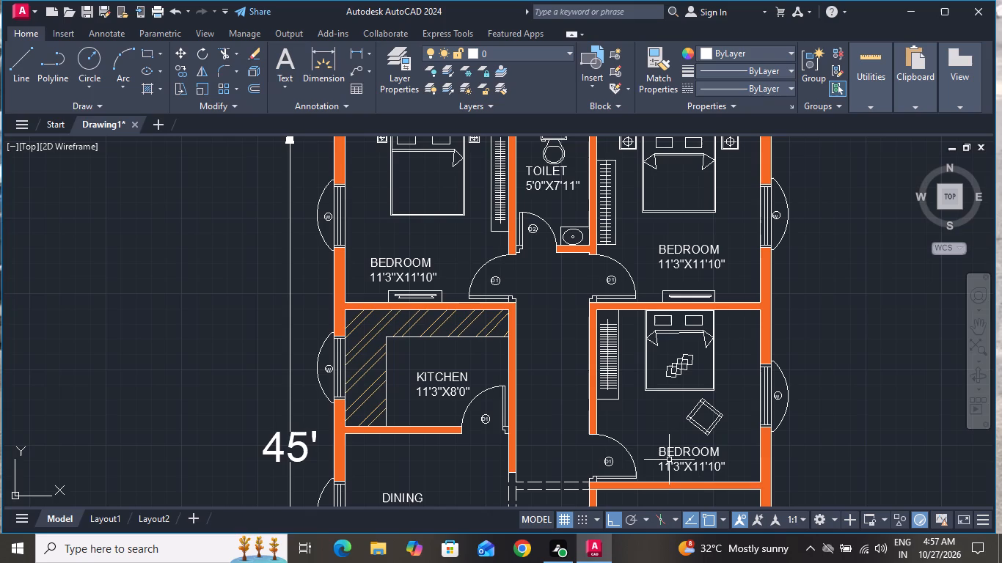
pyautogui.click(668, 461)
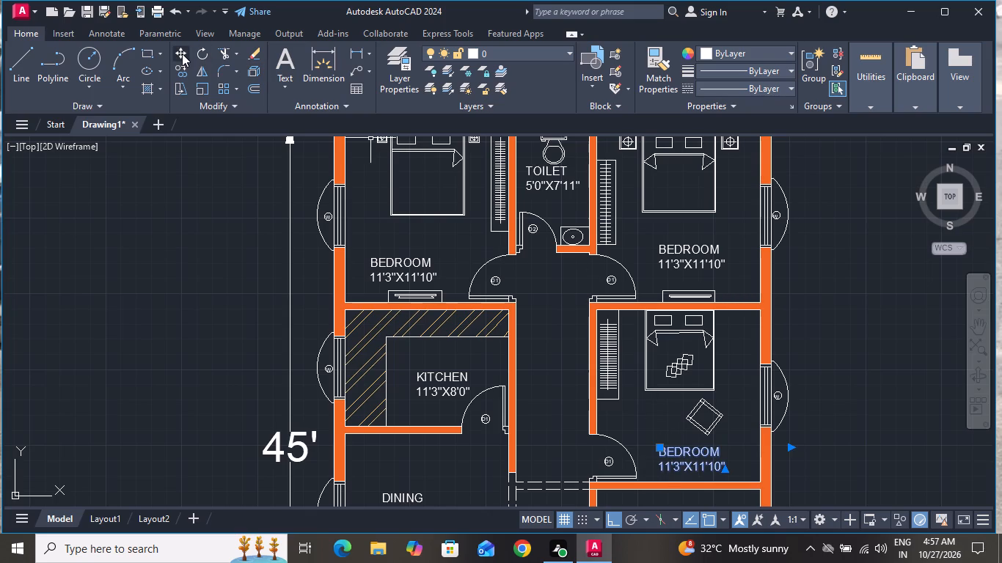
pyautogui.click(181, 52)
pyautogui.click(688, 462)
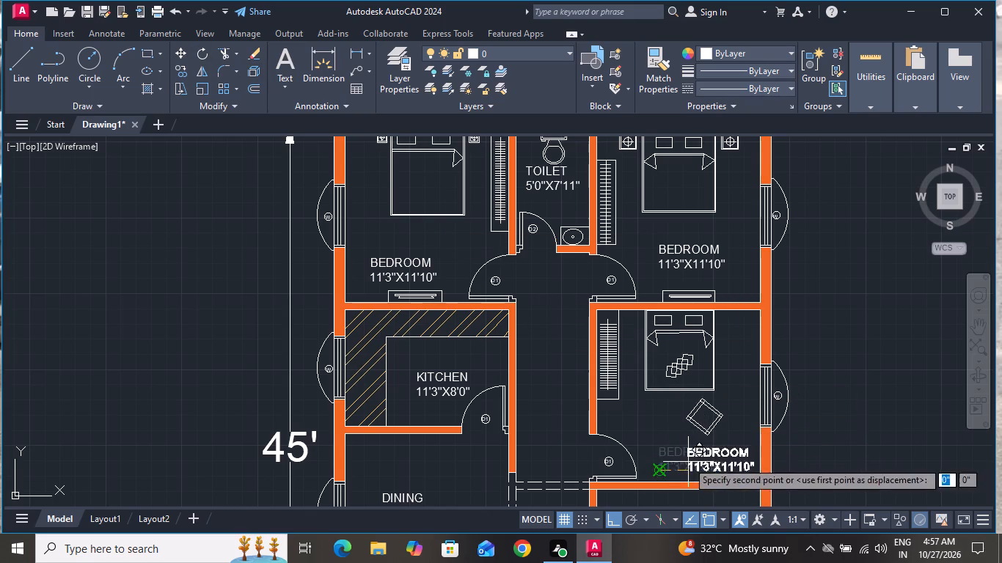
pyautogui.click(610, 515)
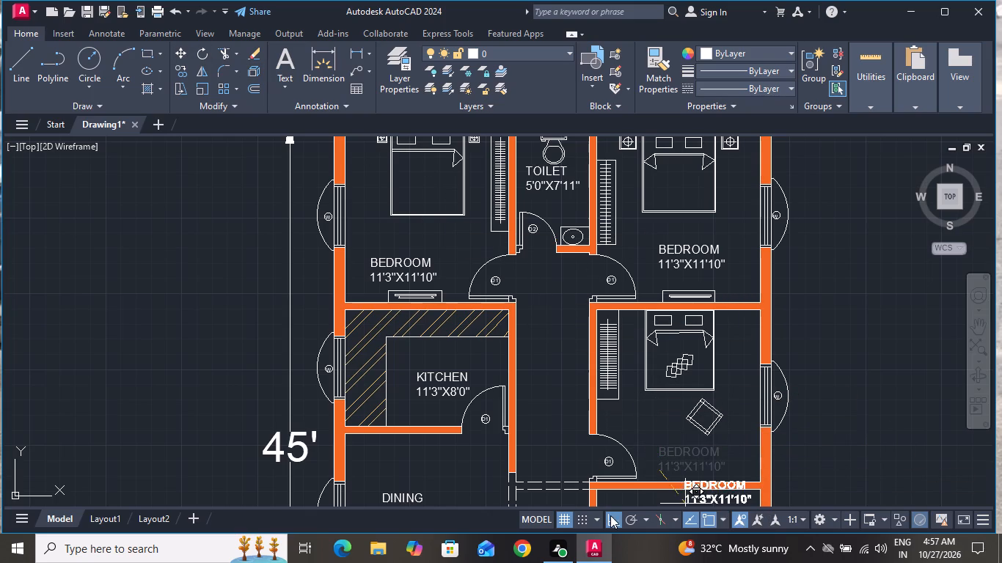
pyautogui.click(622, 426)
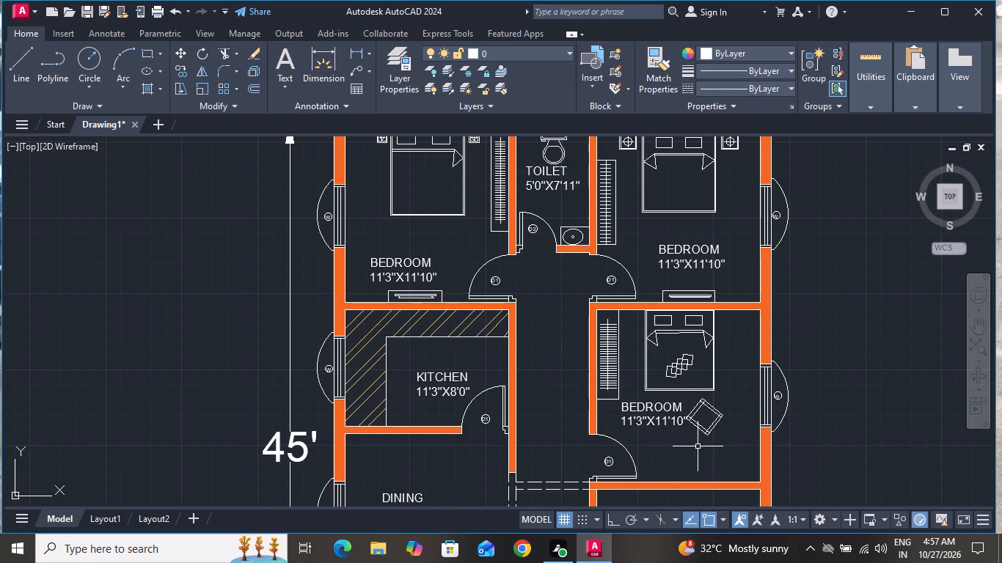
# Draw a TV unit rectangle about 3'-3" wide against the bottom wall of the middle right bedroom.
pyautogui.click(143, 53)
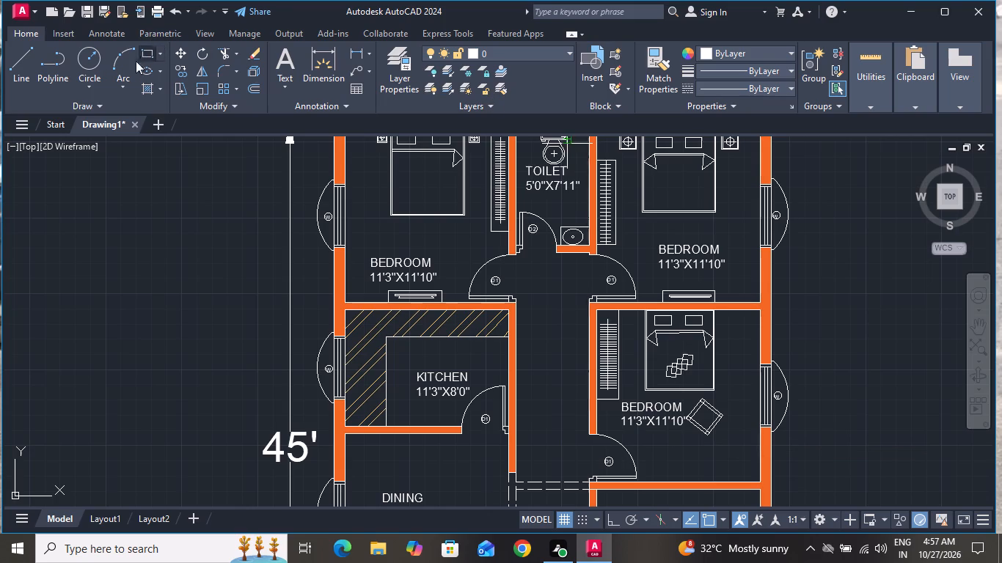
pyautogui.scroll(2, 667, 471)
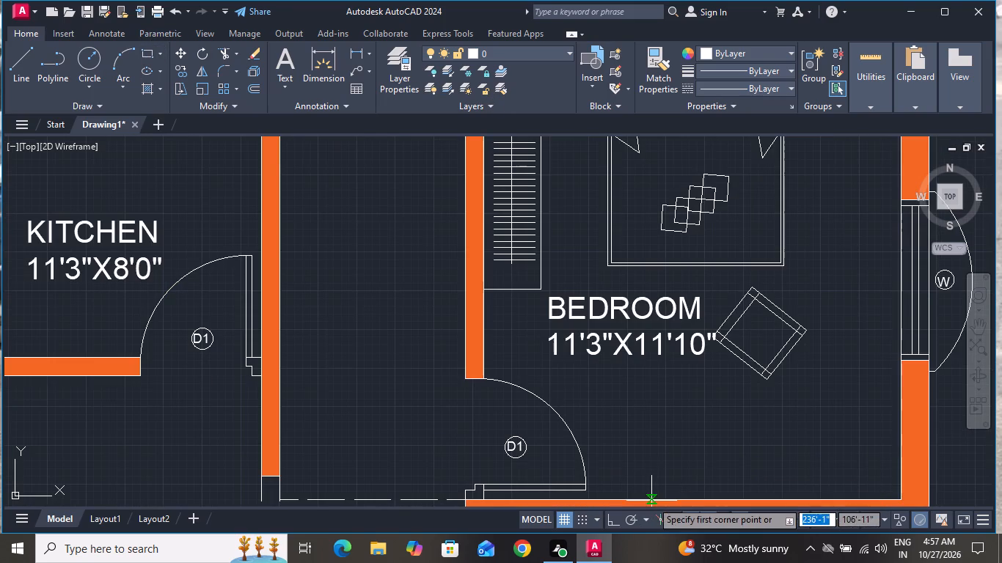
pyautogui.click(651, 500)
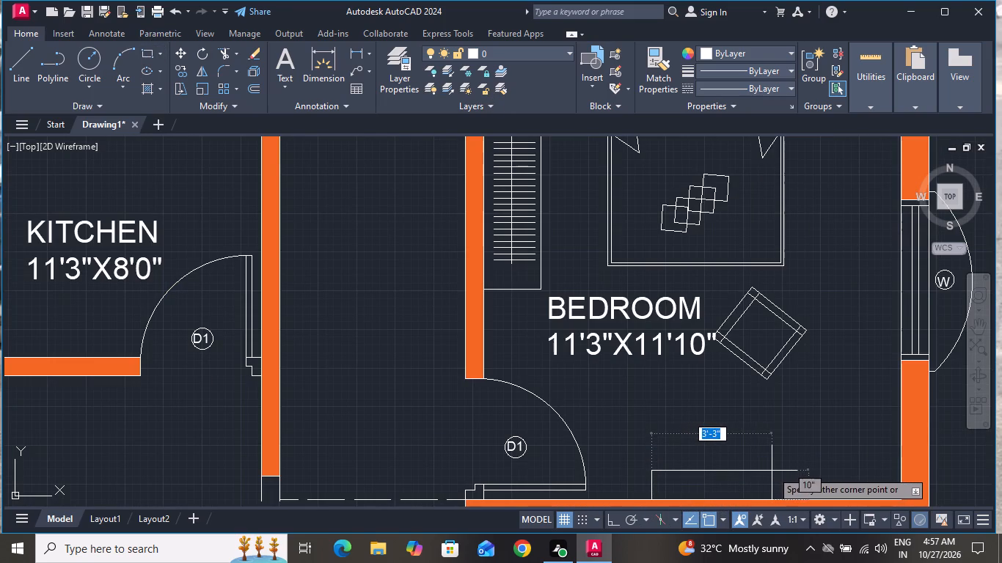
pyautogui.click(777, 464)
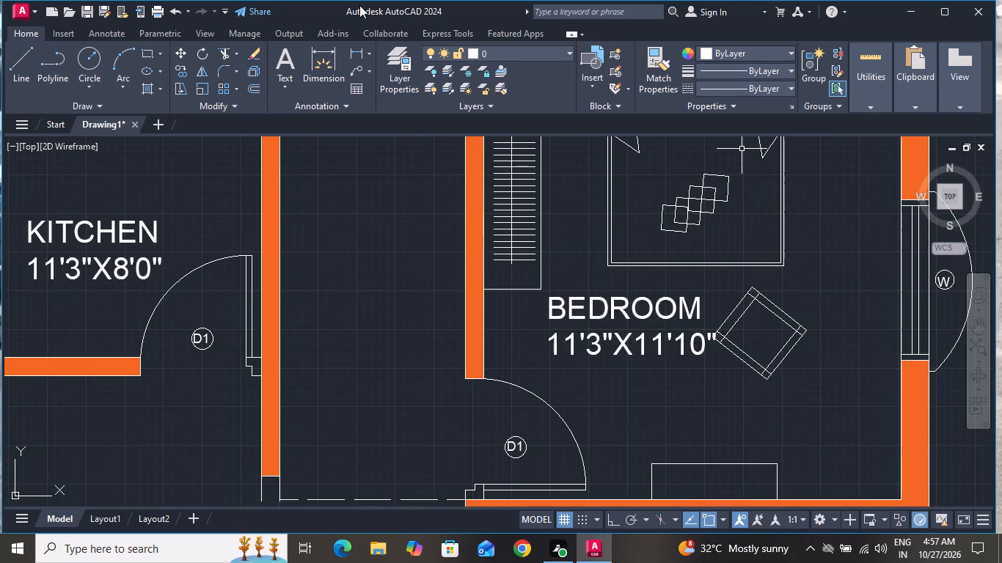
# Draw a thin rectangle about 2'-6" by 2" inside the new TV unit as the television screen.
pyautogui.click(145, 56)
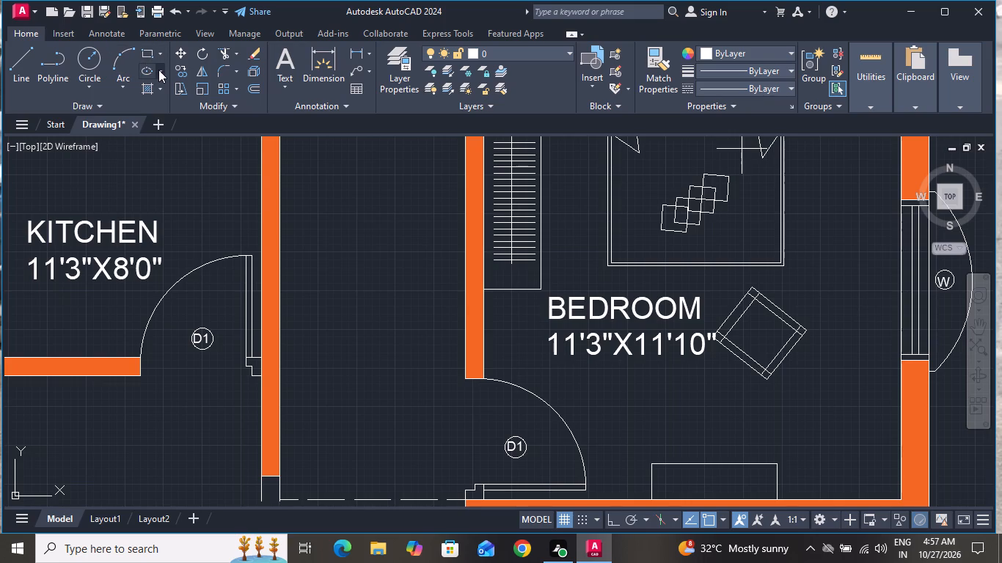
pyautogui.scroll(-1, 503, 199)
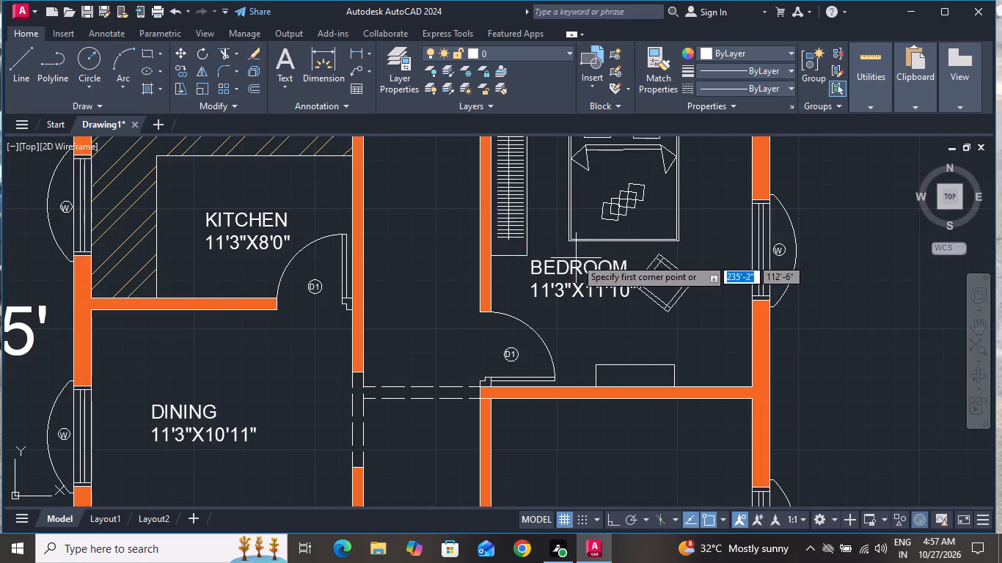
pyautogui.scroll(-3, 579, 266)
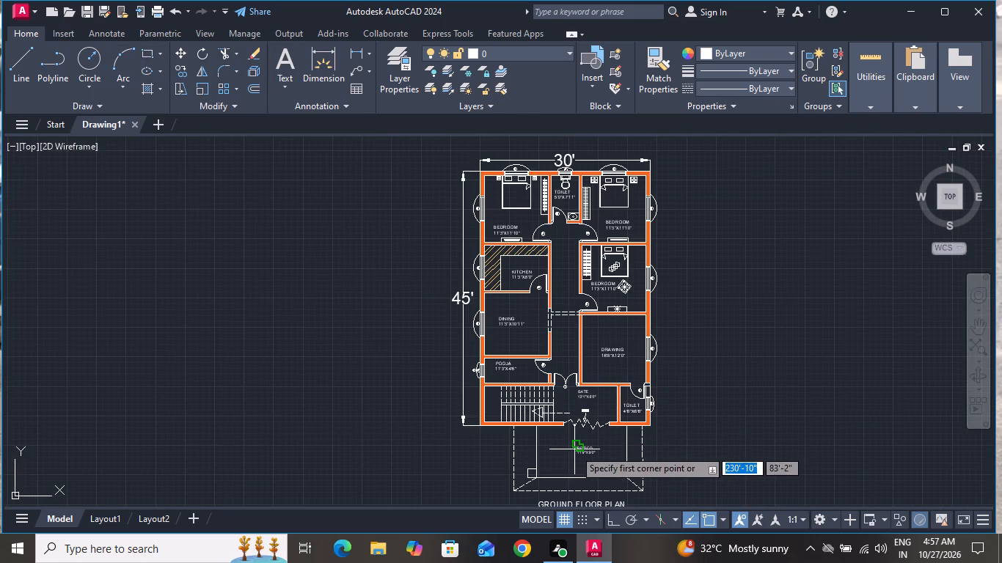
pyautogui.scroll(1, 580, 458)
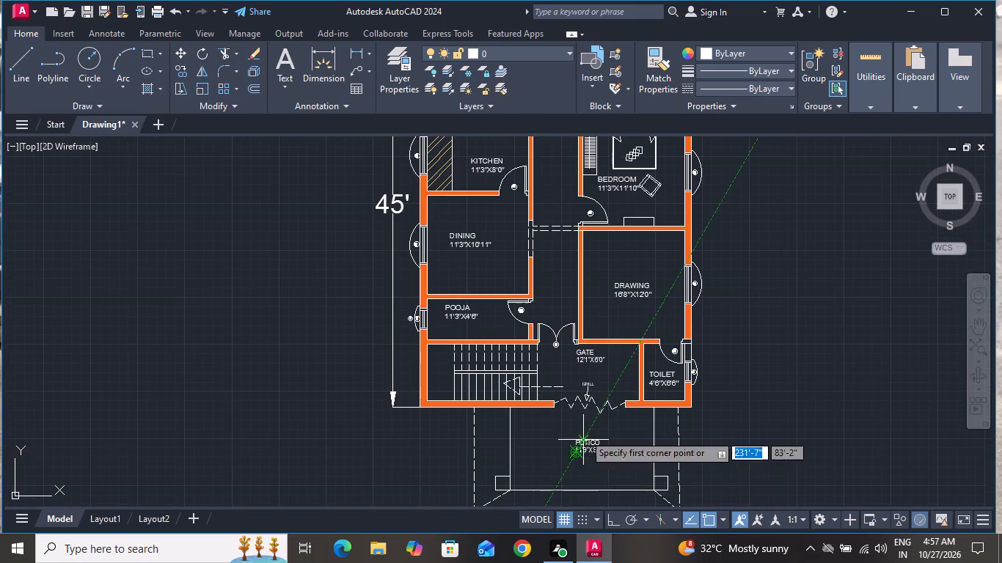
pyautogui.scroll(-1, 589, 428)
pyautogui.scroll(4, 619, 279)
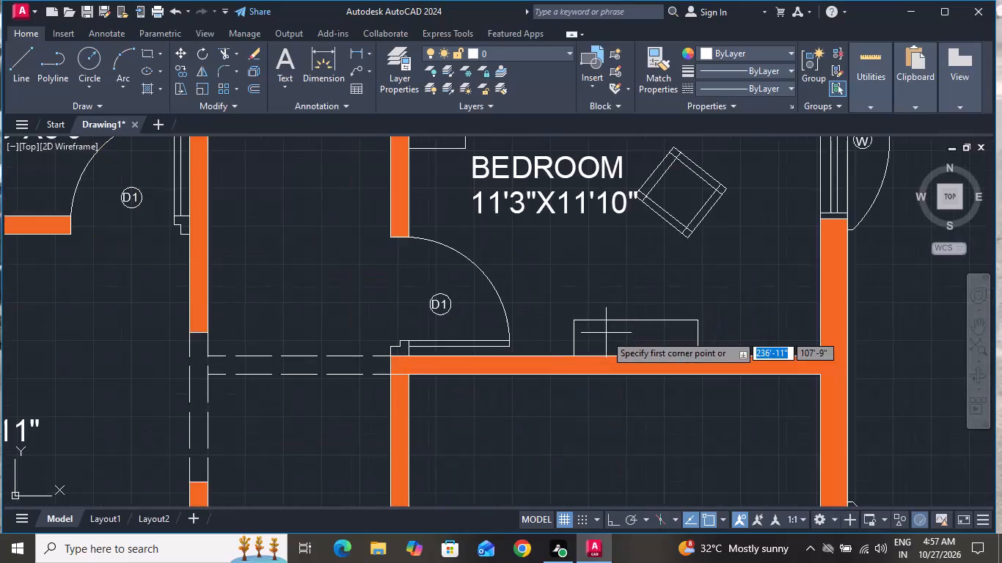
pyautogui.click(595, 338)
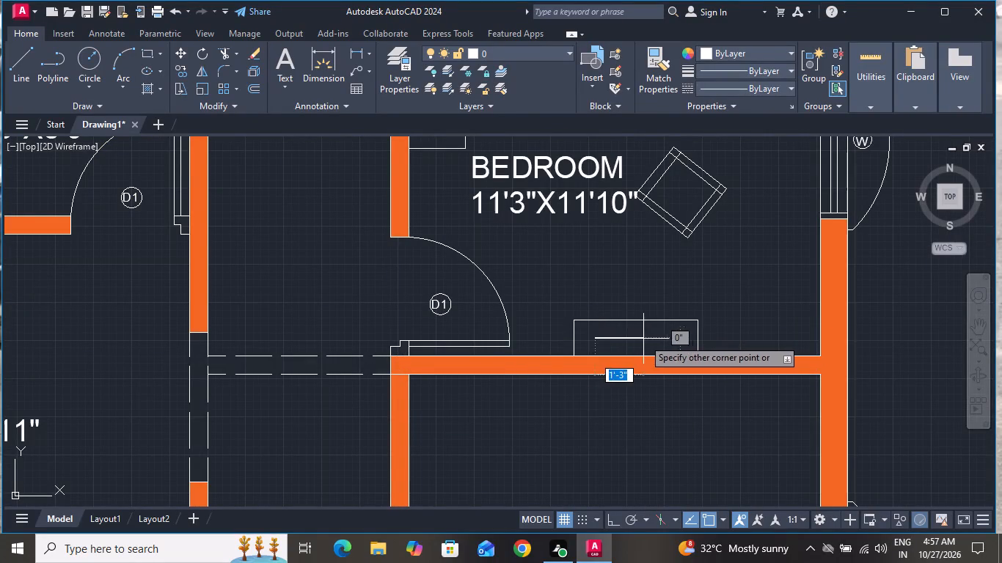
pyautogui.click(686, 343)
# Draw an open trapezoid polyline along the television screen's lower edge, with short slanted ends flaring toward the wall, as its back.
pyautogui.click(36, 87)
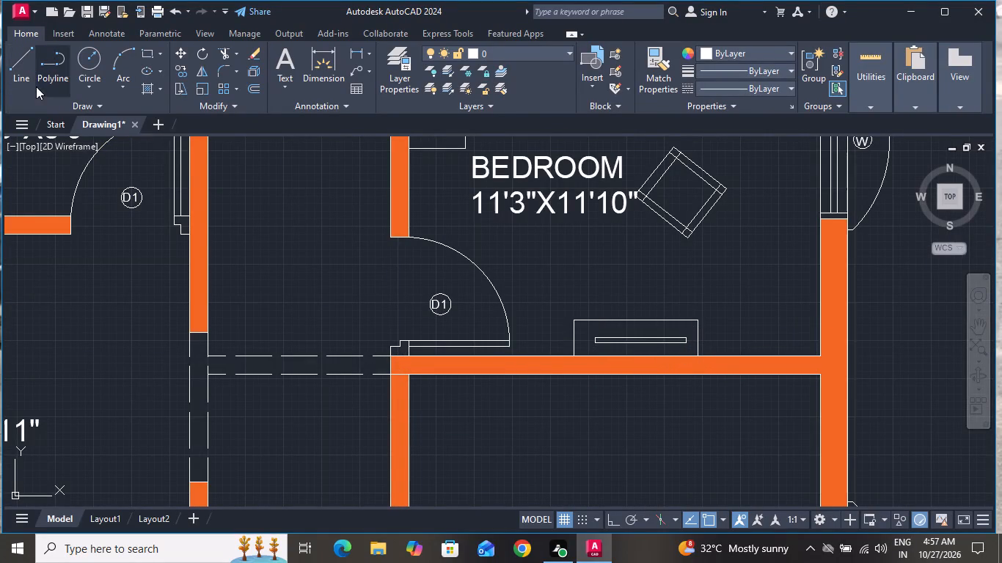
pyautogui.scroll(2, 622, 355)
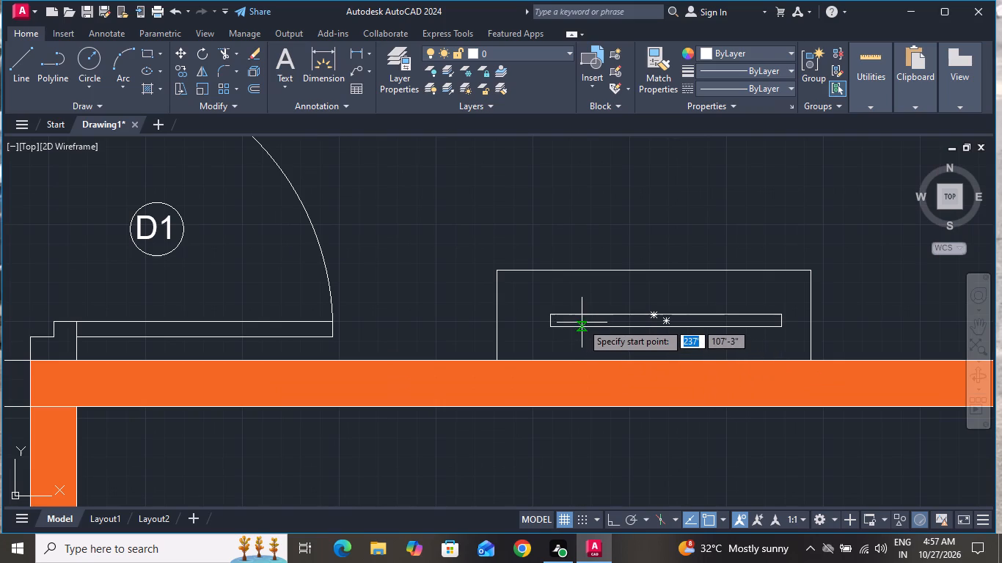
pyautogui.click(577, 326)
pyautogui.click(565, 339)
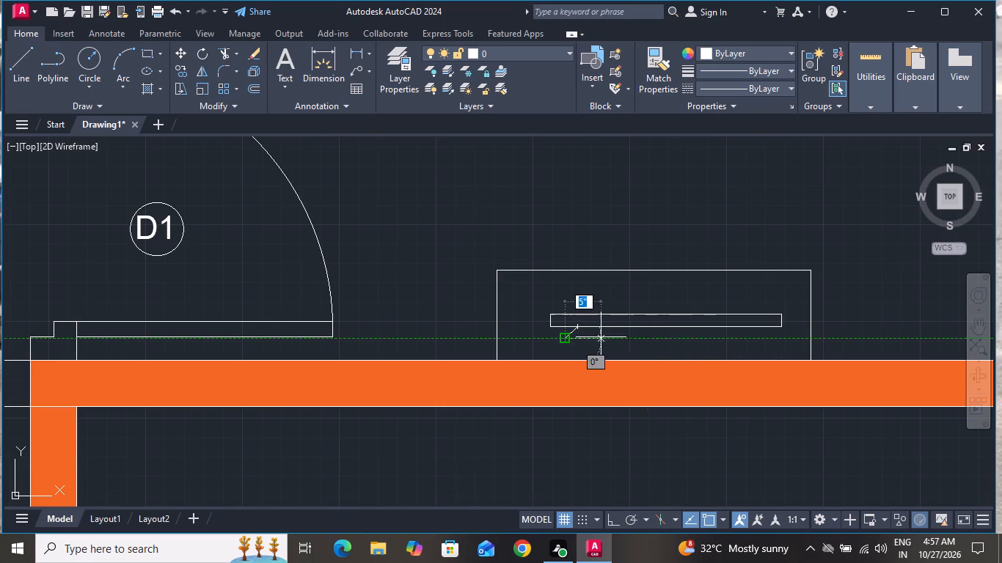
pyautogui.click(764, 339)
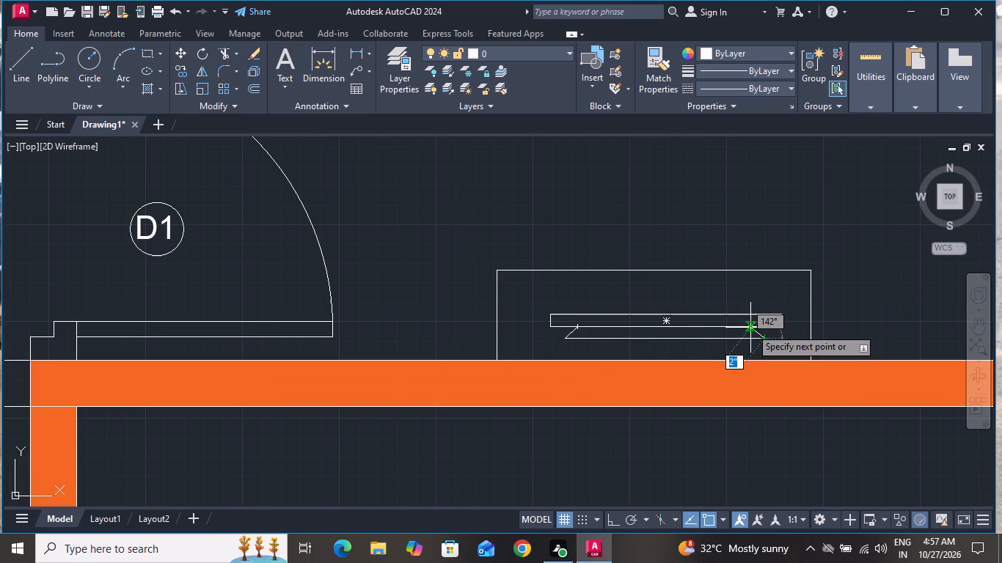
pyautogui.click(750, 328)
pyautogui.rightClick(750, 325)
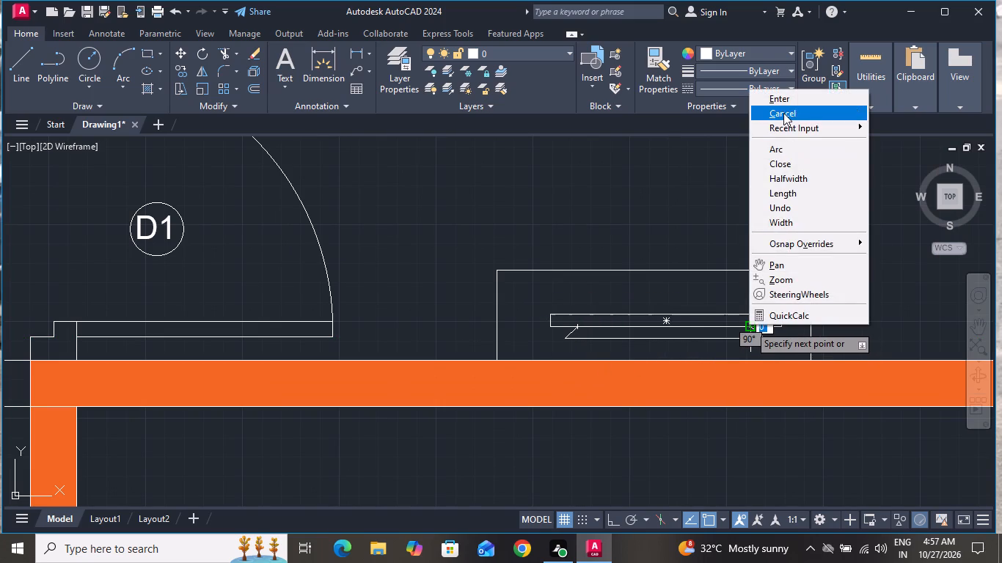
pyautogui.click(783, 111)
# Move the television screen and its trapezoid back together about 2" to the left within the TV unit.
pyautogui.click(791, 304)
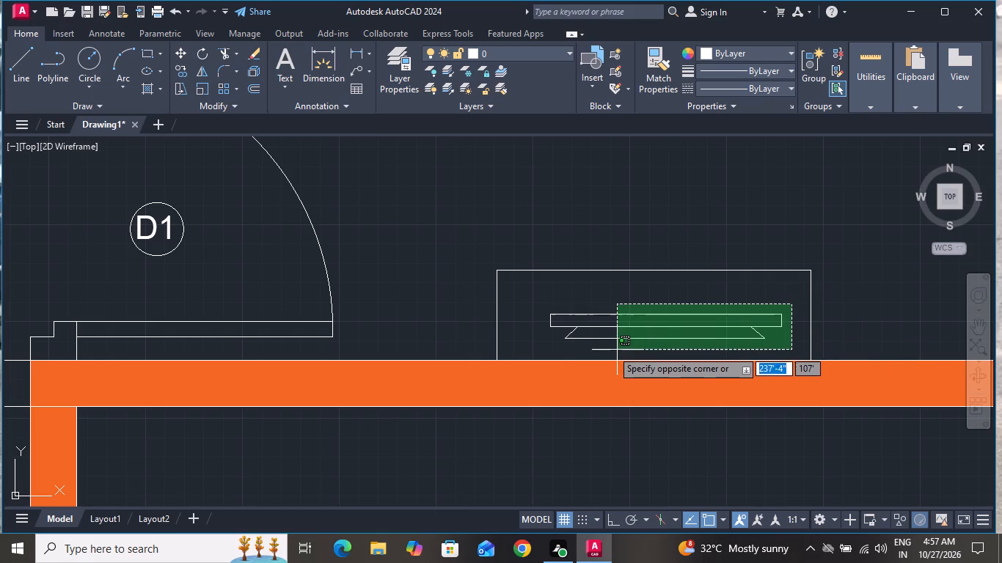
pyautogui.click(529, 350)
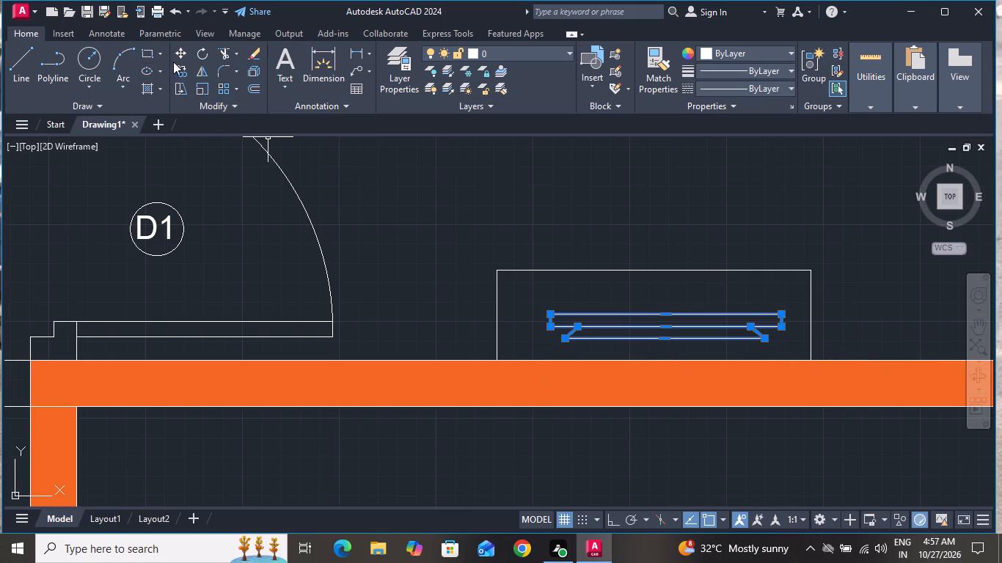
pyautogui.click(179, 59)
pyautogui.click(676, 343)
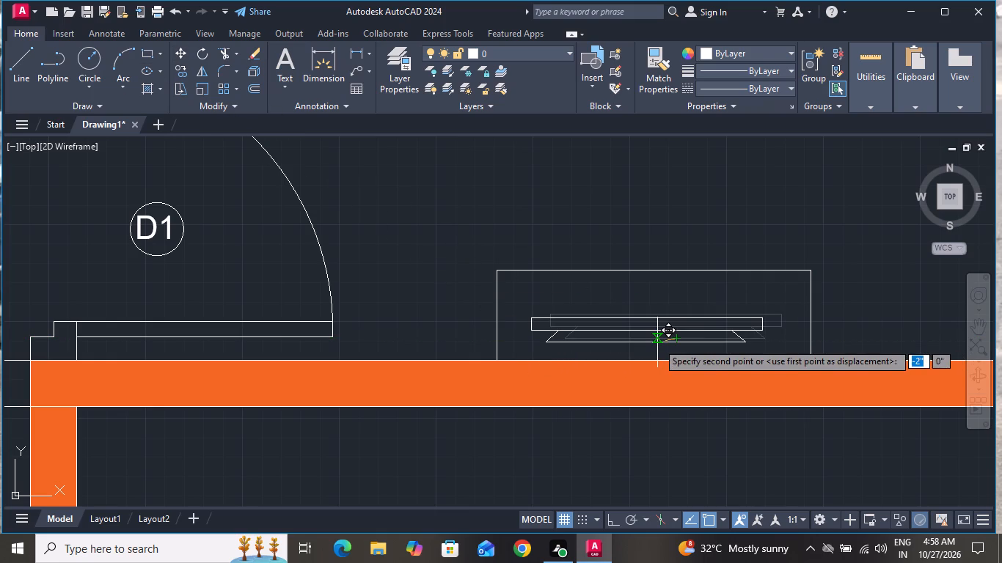
pyautogui.click(657, 342)
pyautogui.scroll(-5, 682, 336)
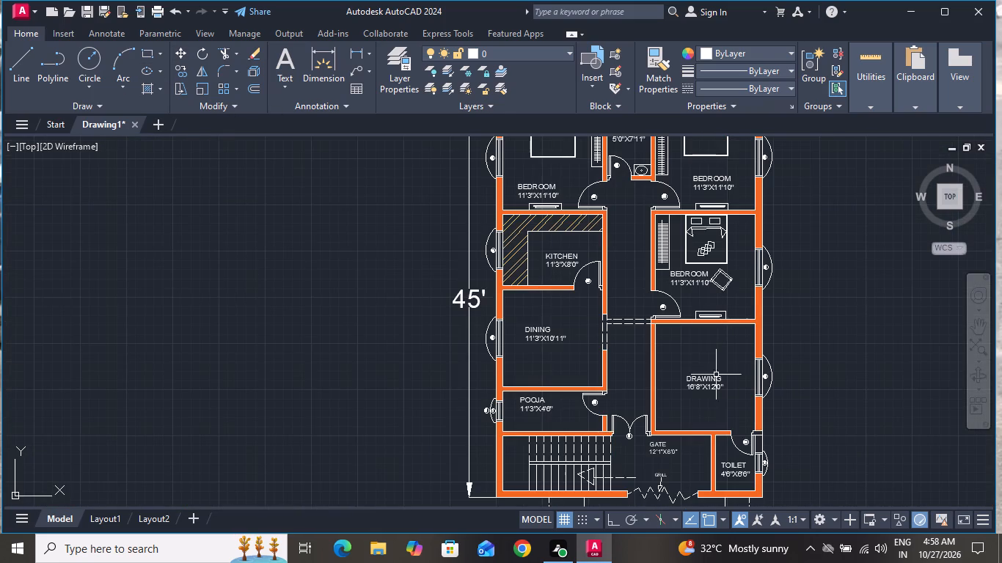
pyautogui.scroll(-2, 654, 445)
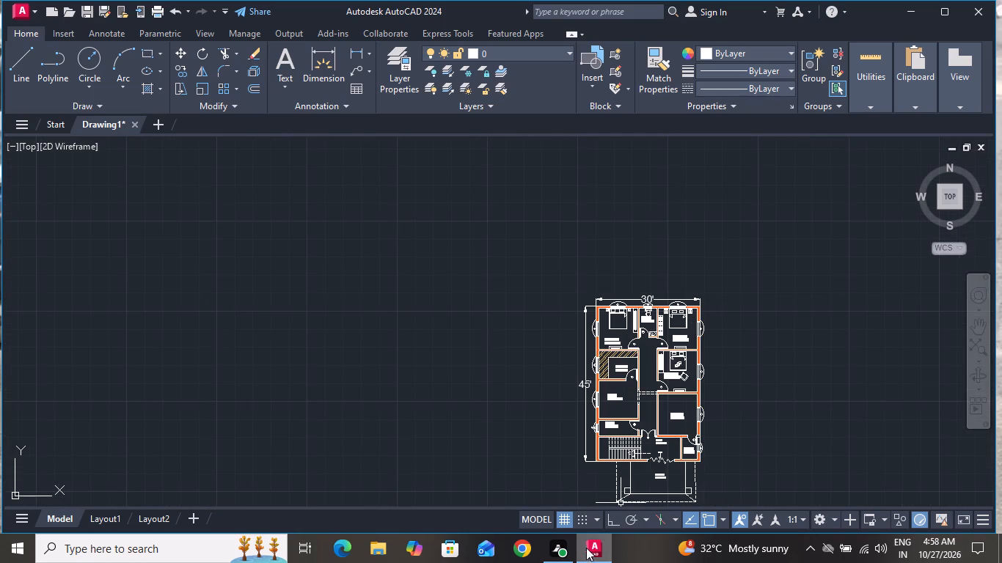
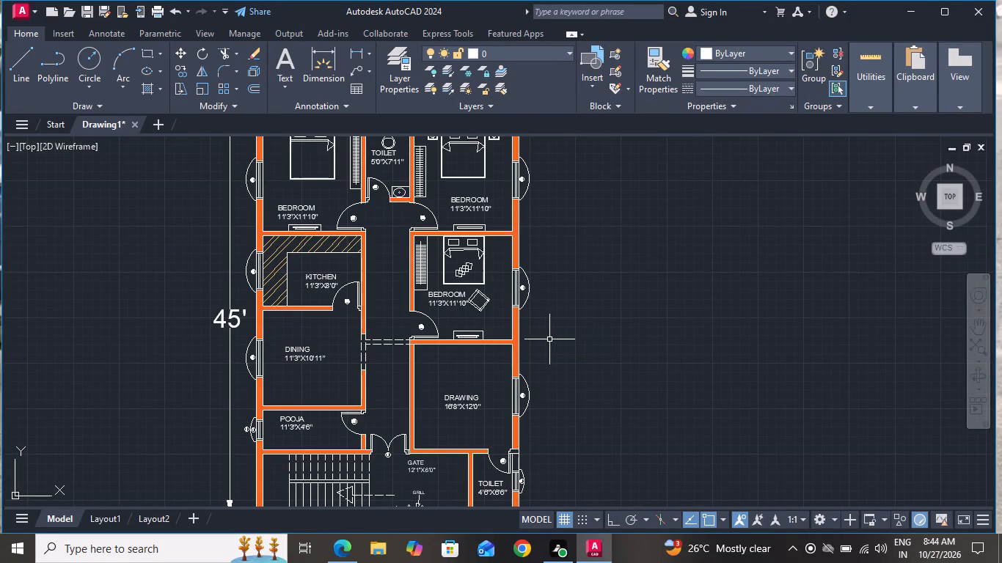
# Move the DINING room label about 3'-8" right and 4'-7" down, toward the room's lower right corner.
pyautogui.scroll(-1, 549, 339)
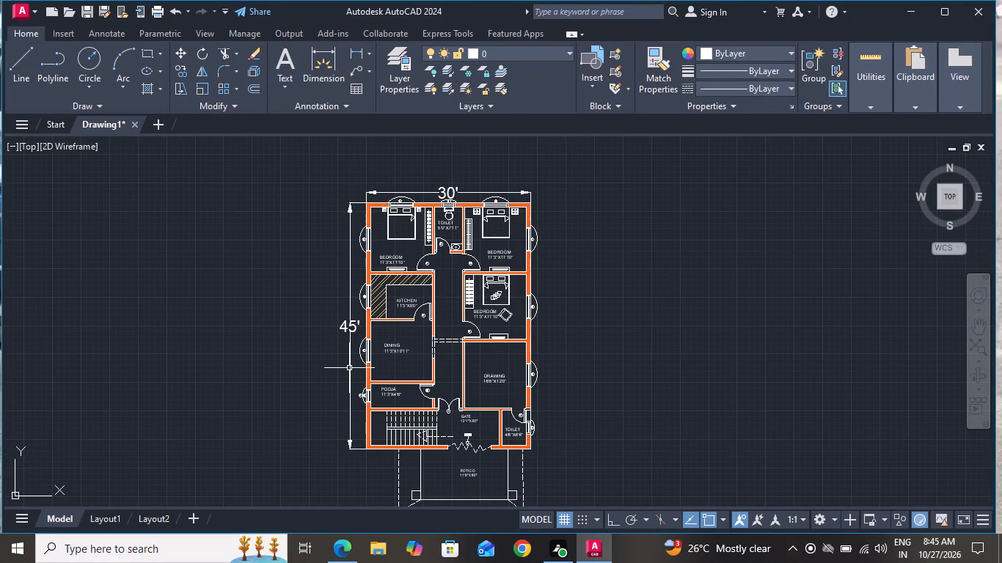
pyautogui.scroll(2, 348, 348)
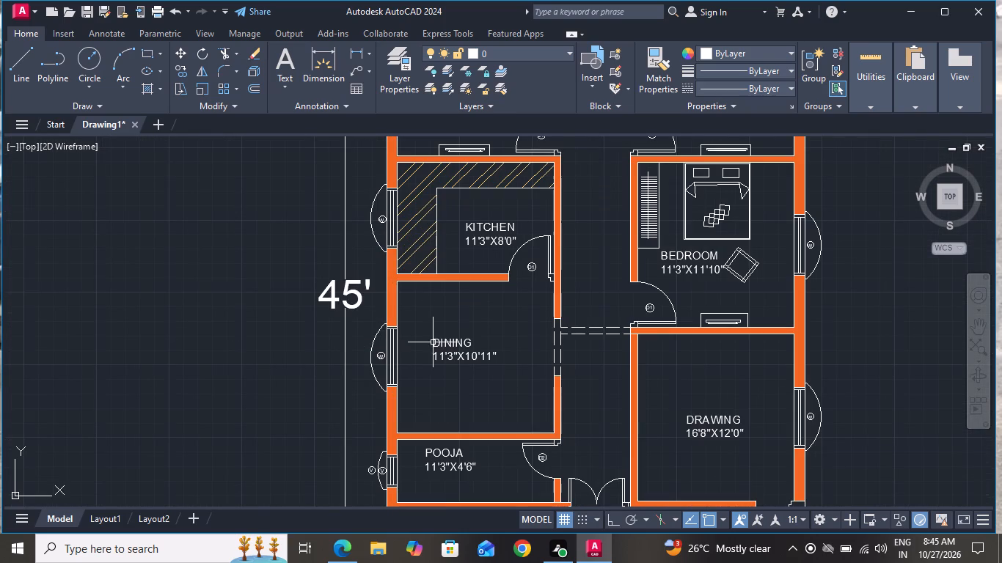
pyautogui.click(436, 342)
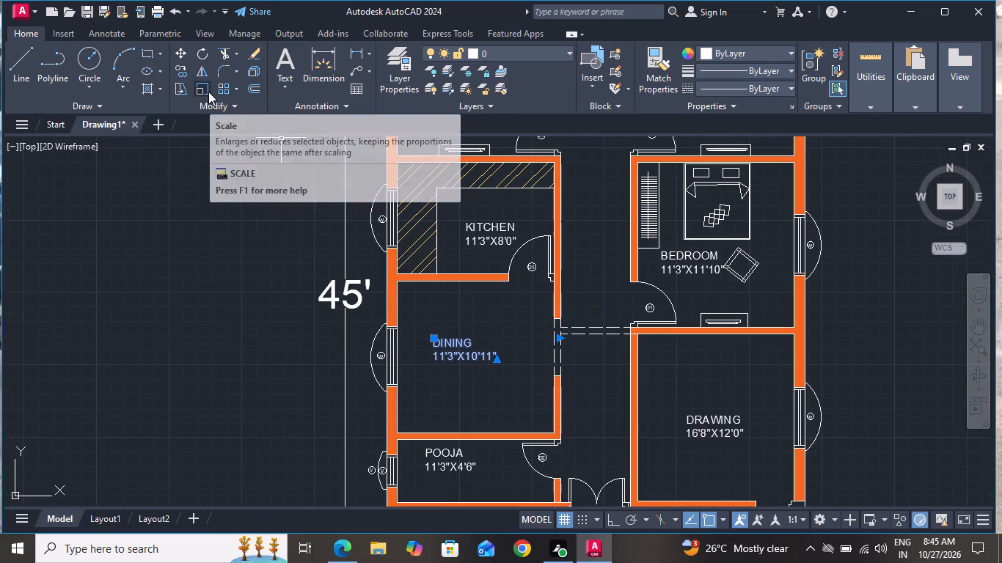
pyautogui.click(178, 48)
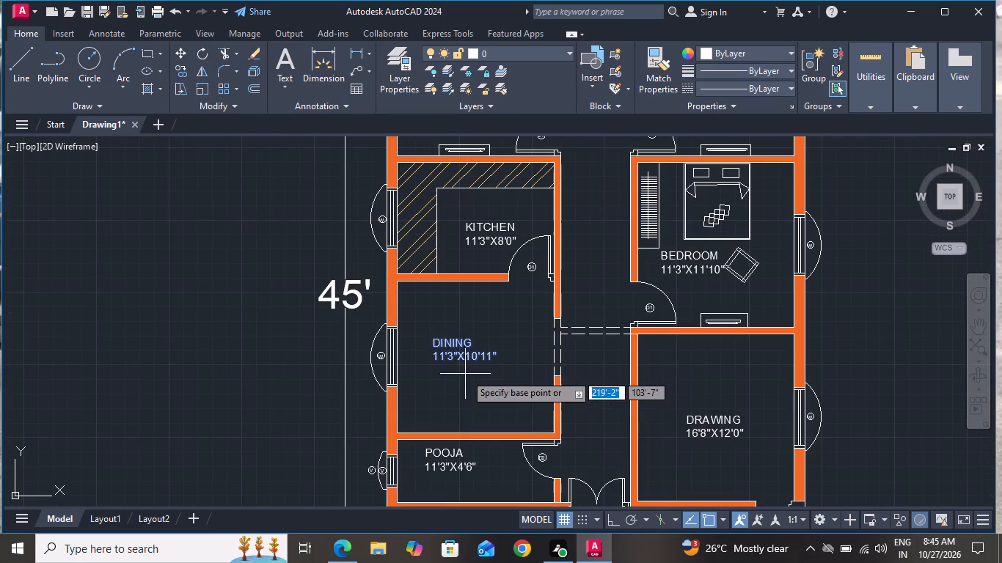
pyautogui.click(454, 356)
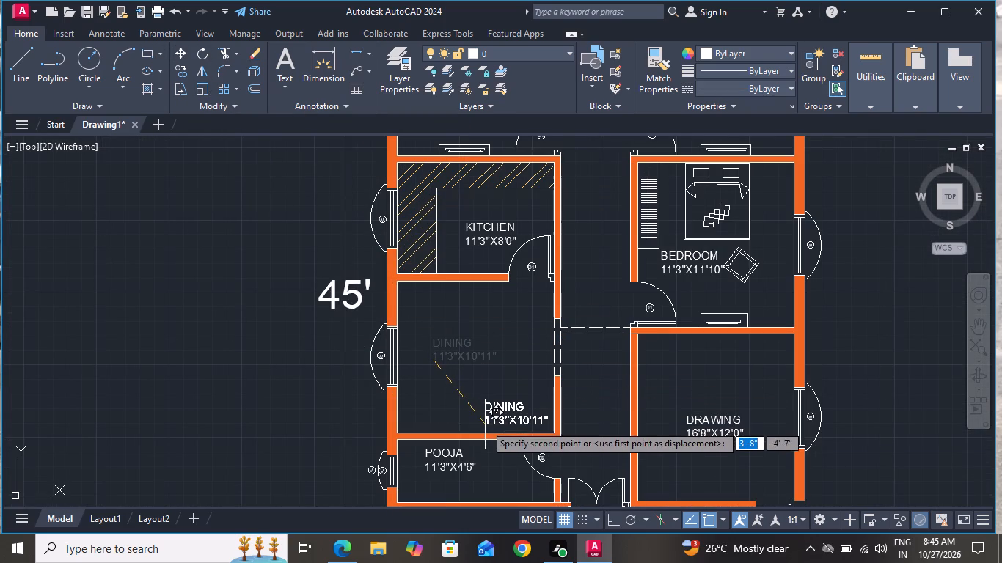
pyautogui.click(485, 424)
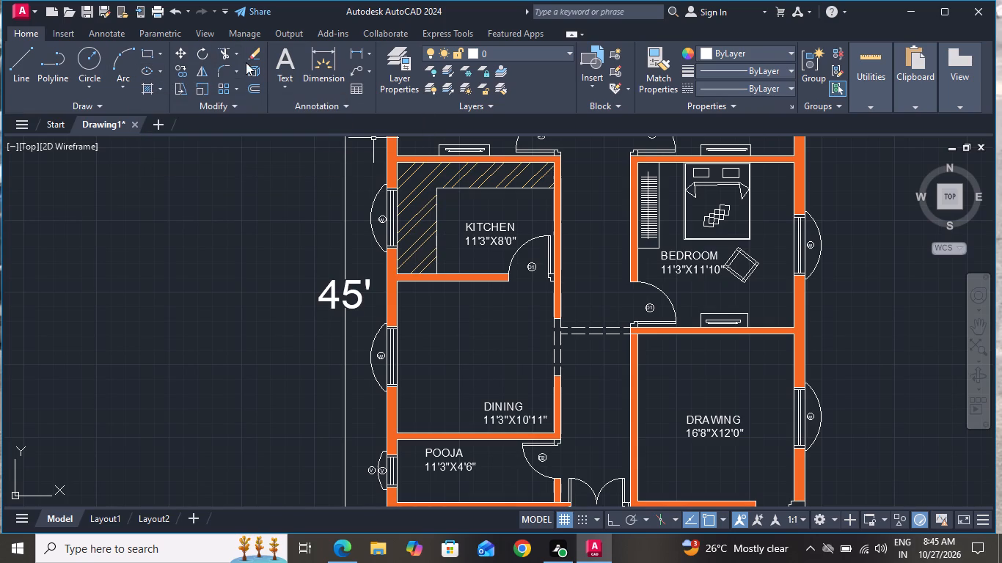
# Draw a rectangle about 3'-1" by 4'-2" in the dining room as the dining table.
pyautogui.click(147, 48)
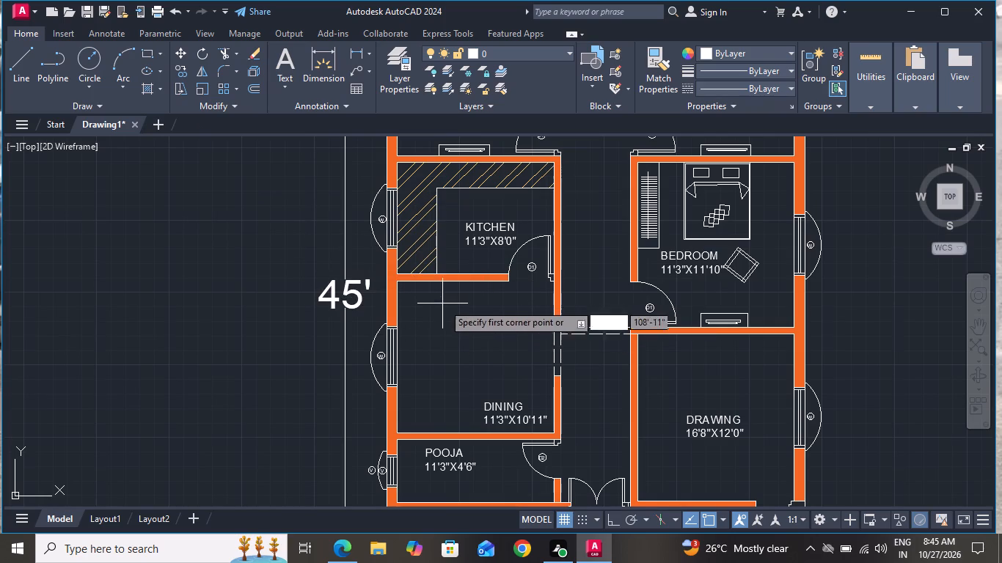
pyautogui.click(439, 312)
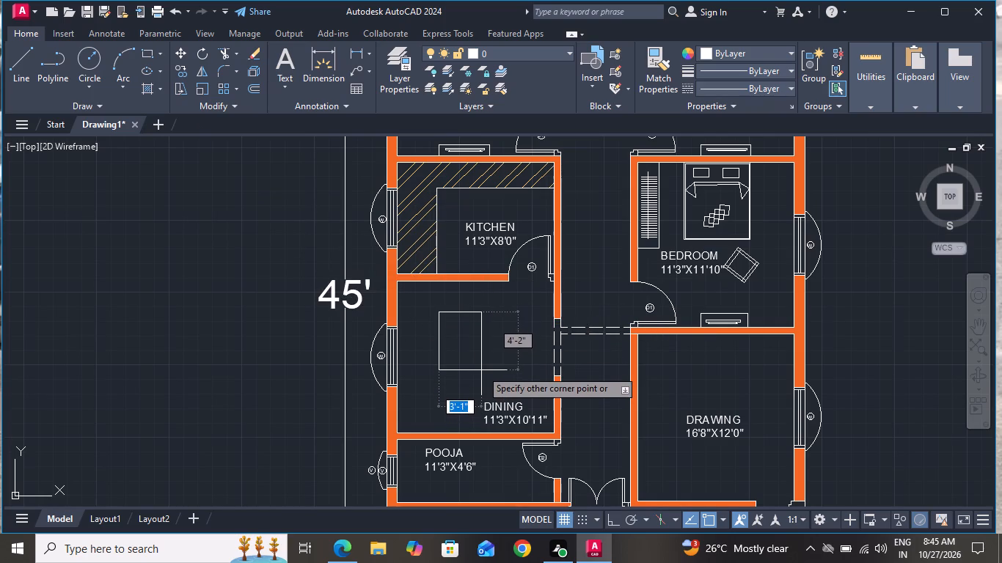
pyautogui.click(481, 369)
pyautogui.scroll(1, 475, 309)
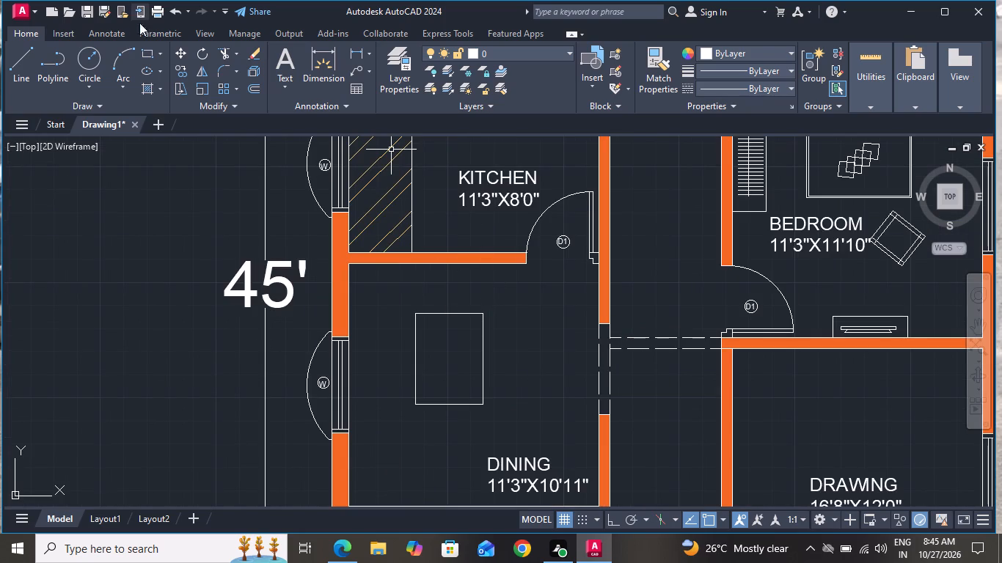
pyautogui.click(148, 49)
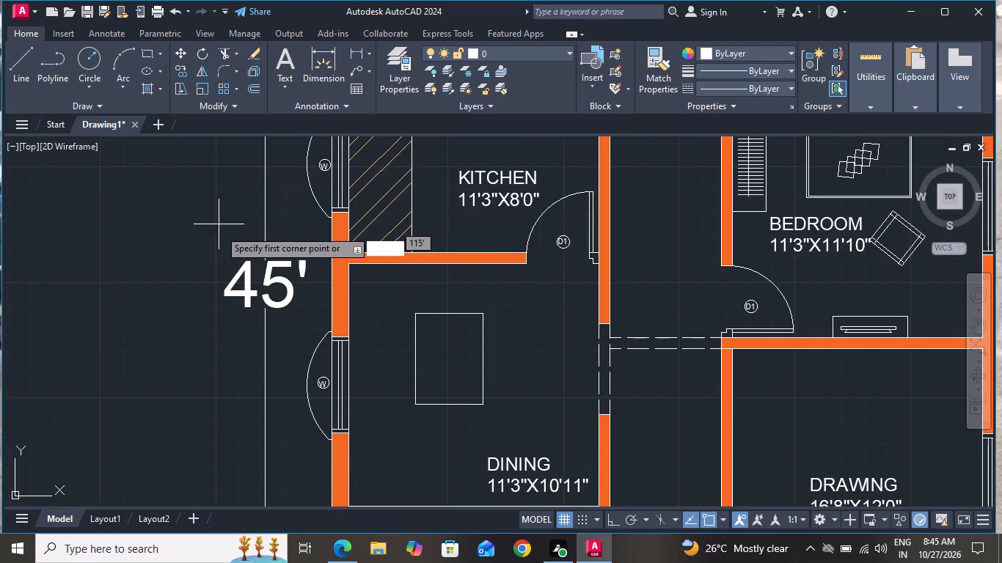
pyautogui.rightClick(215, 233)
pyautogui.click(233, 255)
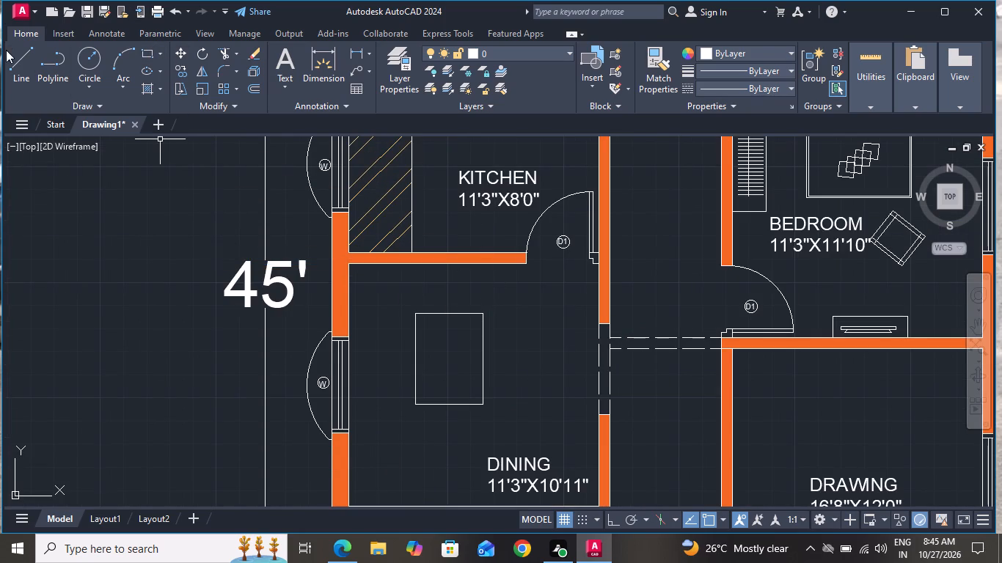
# Draw a chair outline of three lines on the dining table's top edge, as an open trapezoid narrowing away from the table.
pyautogui.click(21, 72)
pyautogui.scroll(-1, 316, 397)
pyautogui.scroll(1, 390, 333)
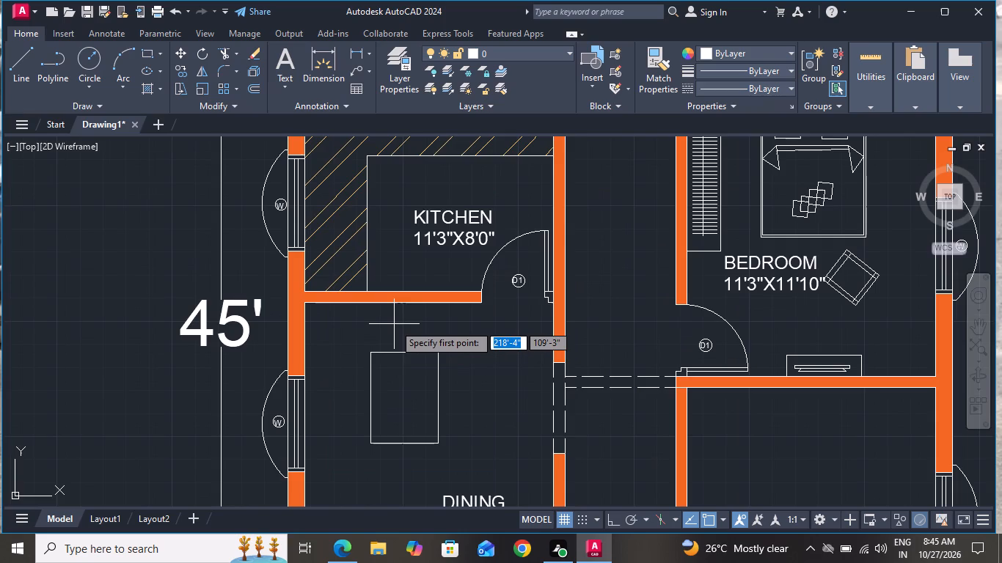
pyautogui.scroll(2, 390, 316)
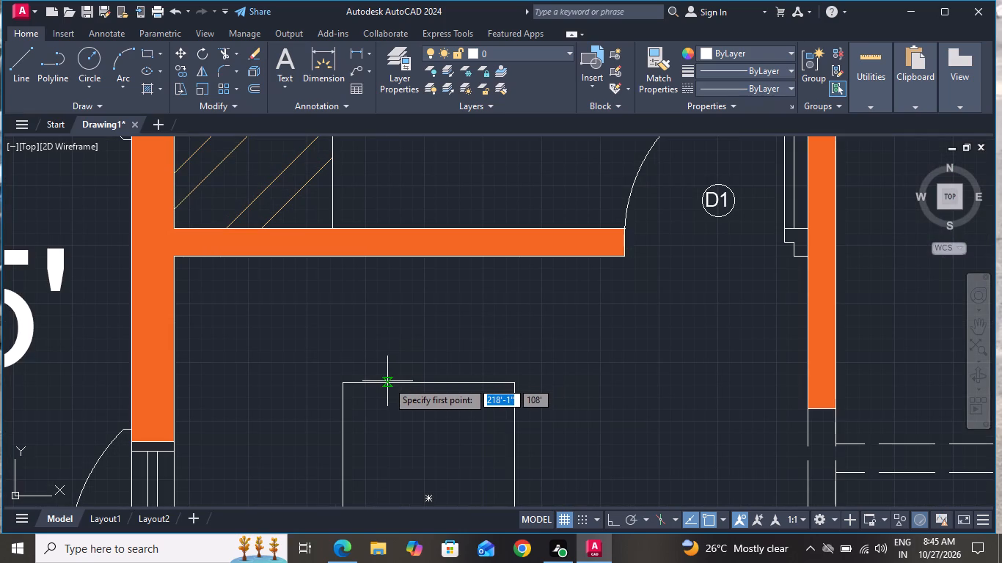
pyautogui.click(381, 382)
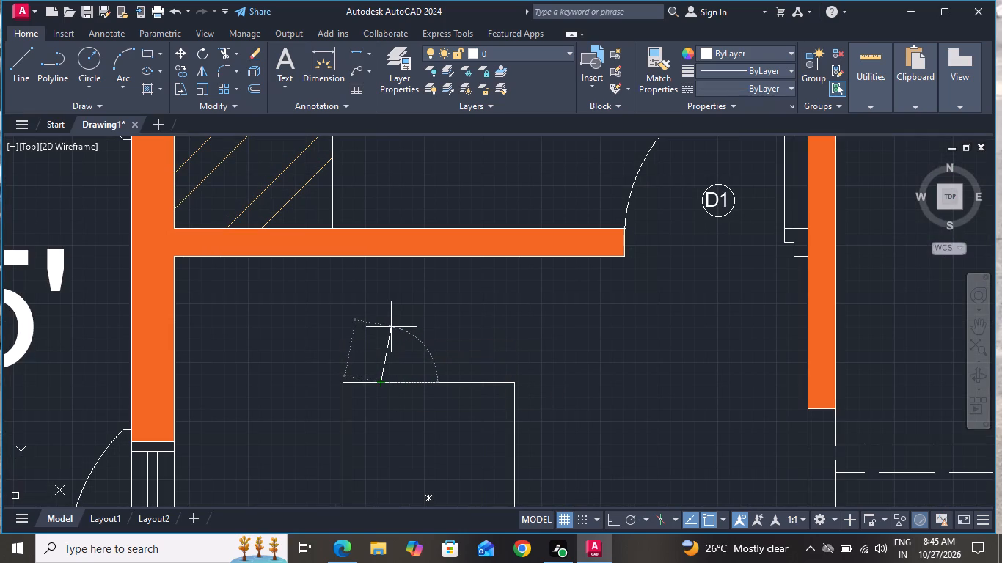
pyautogui.click(391, 327)
pyautogui.click(451, 326)
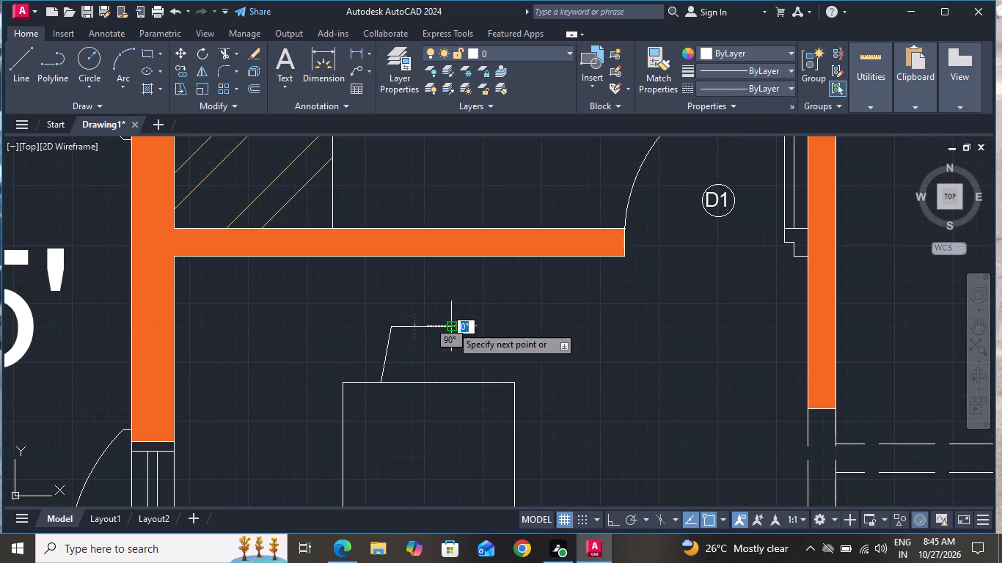
pyautogui.click(467, 384)
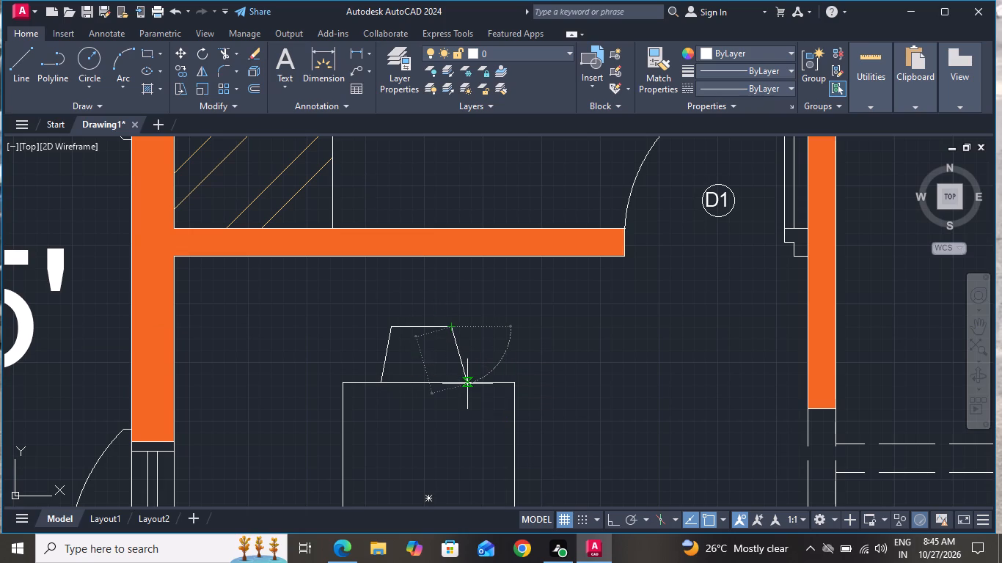
pyautogui.rightClick(468, 387)
pyautogui.click(483, 233)
# Draw a horizontal line about 1'-1" long between the chair's slanted sides, just below its top edge, as the backrest.
pyautogui.click(26, 61)
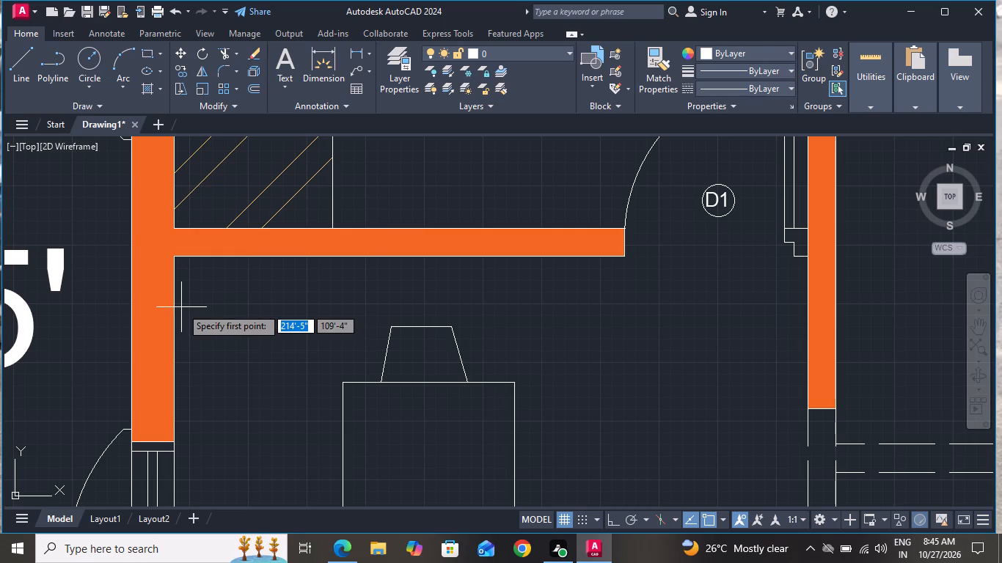
pyautogui.scroll(1, 419, 338)
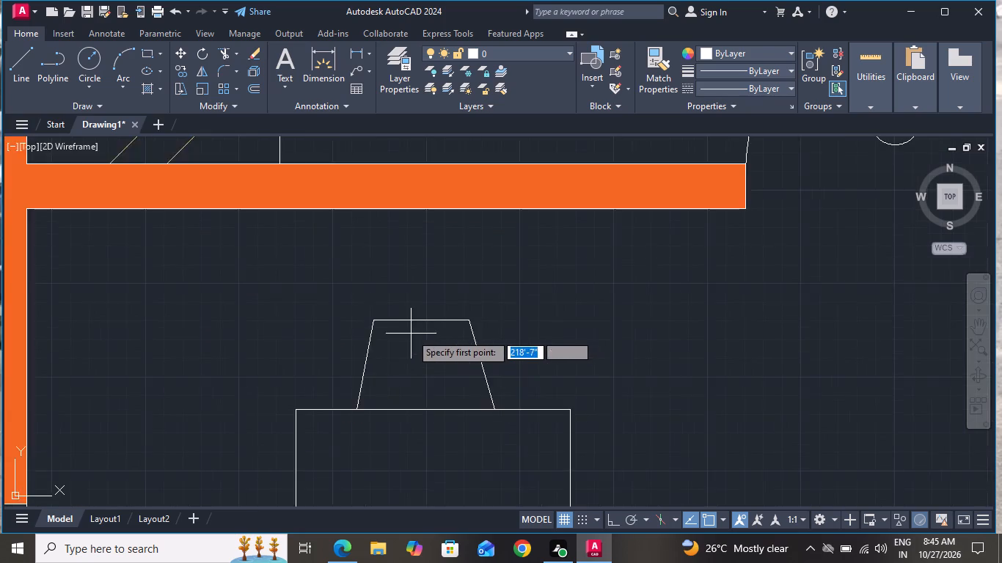
pyautogui.scroll(1, 411, 334)
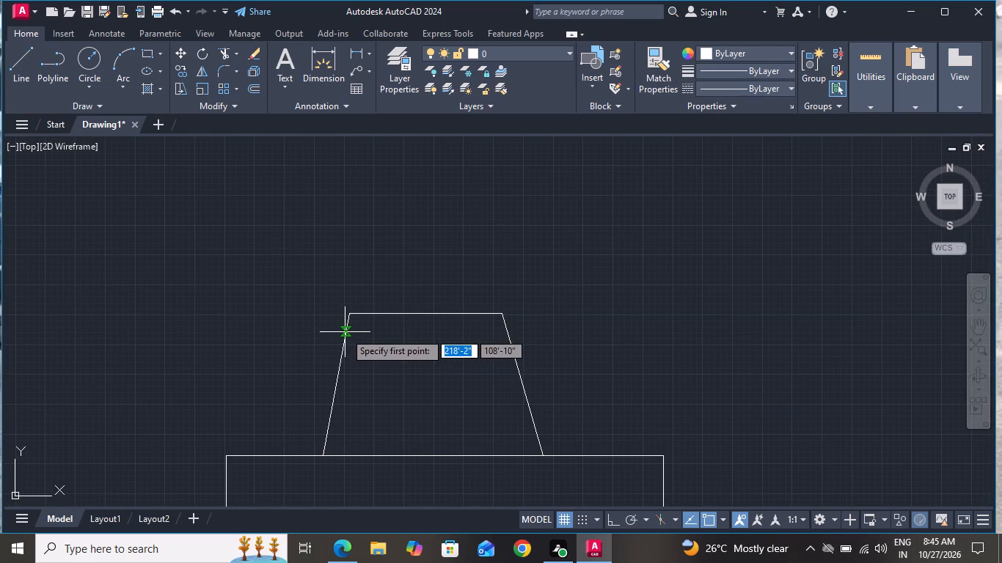
pyautogui.click(345, 332)
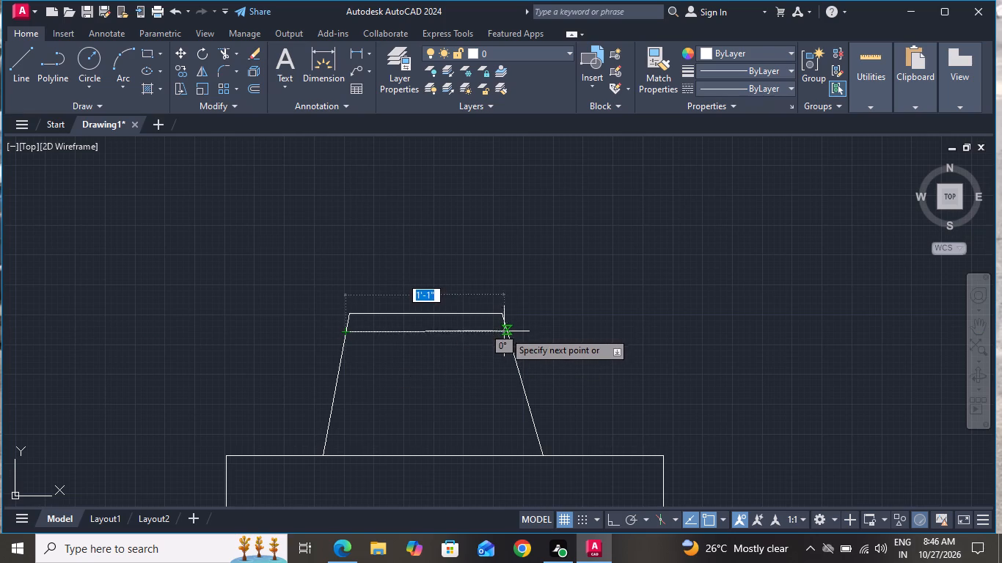
pyautogui.click(612, 520)
pyautogui.scroll(1, 505, 332)
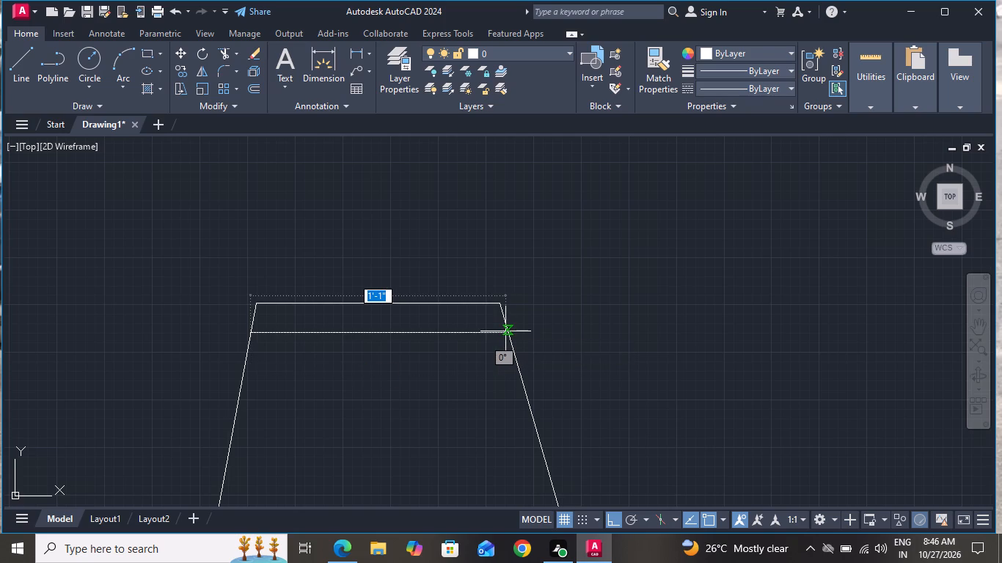
pyautogui.click(505, 331)
pyautogui.rightClick(505, 332)
pyautogui.click(530, 359)
# Copy the whole chair straight down to the free space below the dining table.
pyautogui.scroll(-2, 545, 347)
pyautogui.click(578, 316)
pyautogui.click(370, 364)
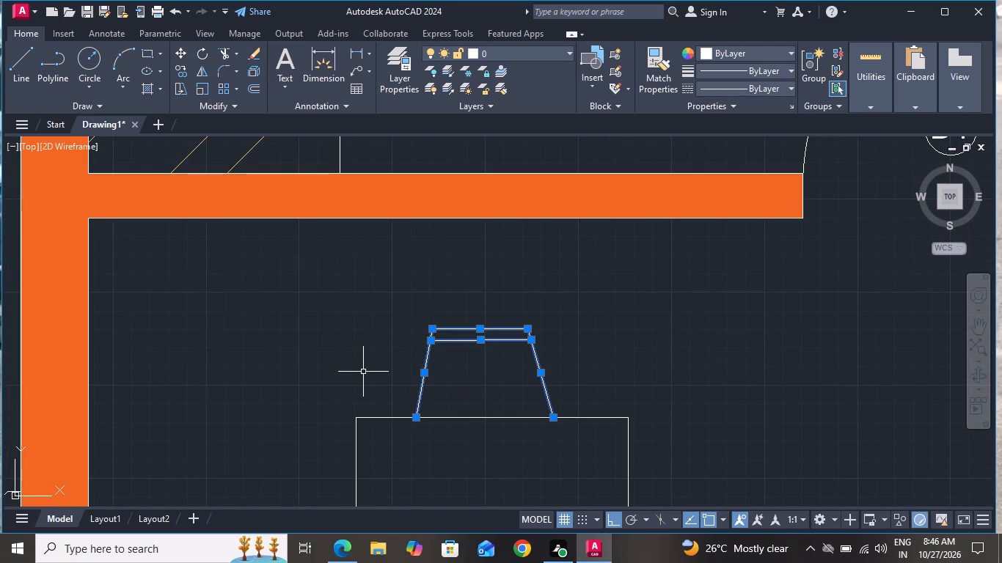
pyautogui.click(181, 68)
pyautogui.scroll(-2, 362, 174)
pyautogui.scroll(-1, 423, 224)
pyautogui.click(431, 245)
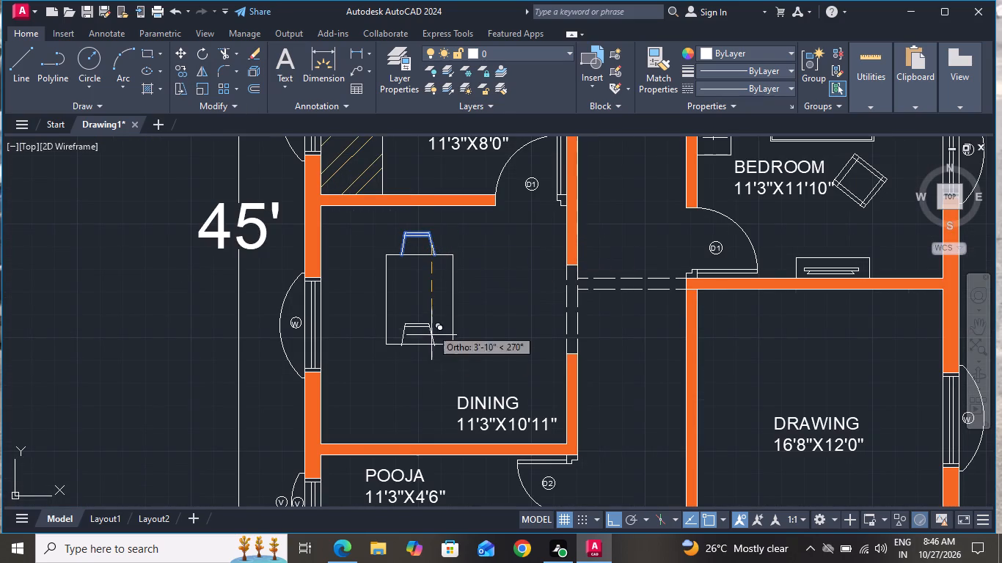
pyautogui.click(421, 382)
pyautogui.rightClick(422, 384)
pyautogui.scroll(-1, 422, 384)
pyautogui.click(469, 206)
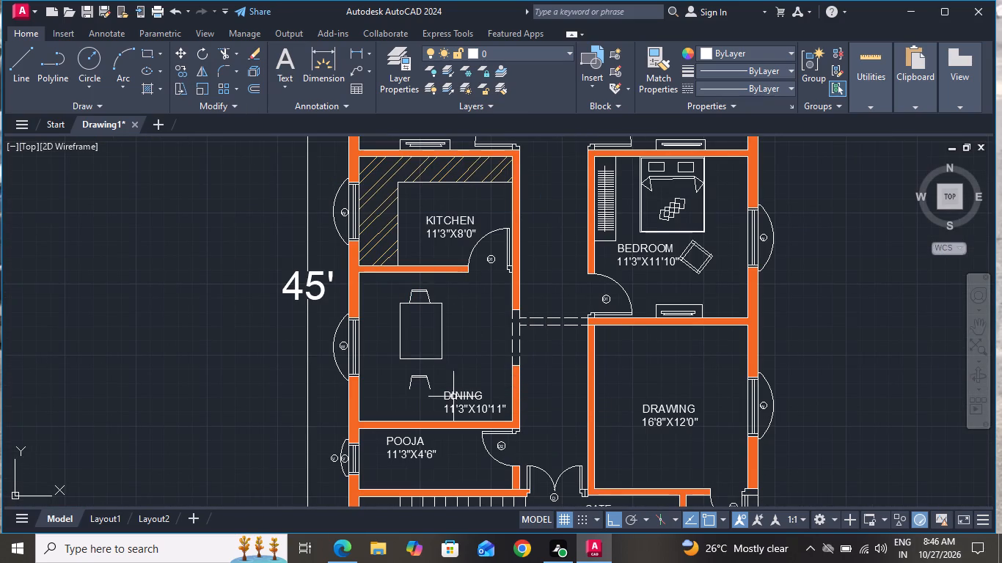
# Rotate the copied chair below the table by 180° so its open side faces the table.
pyautogui.scroll(2, 414, 375)
pyautogui.click(463, 371)
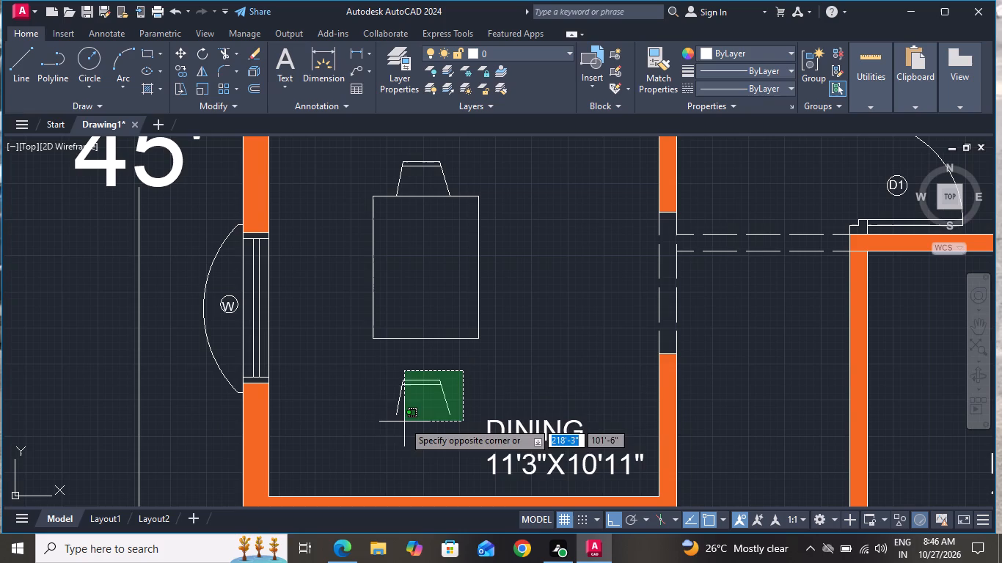
pyautogui.click(382, 424)
pyautogui.click(206, 56)
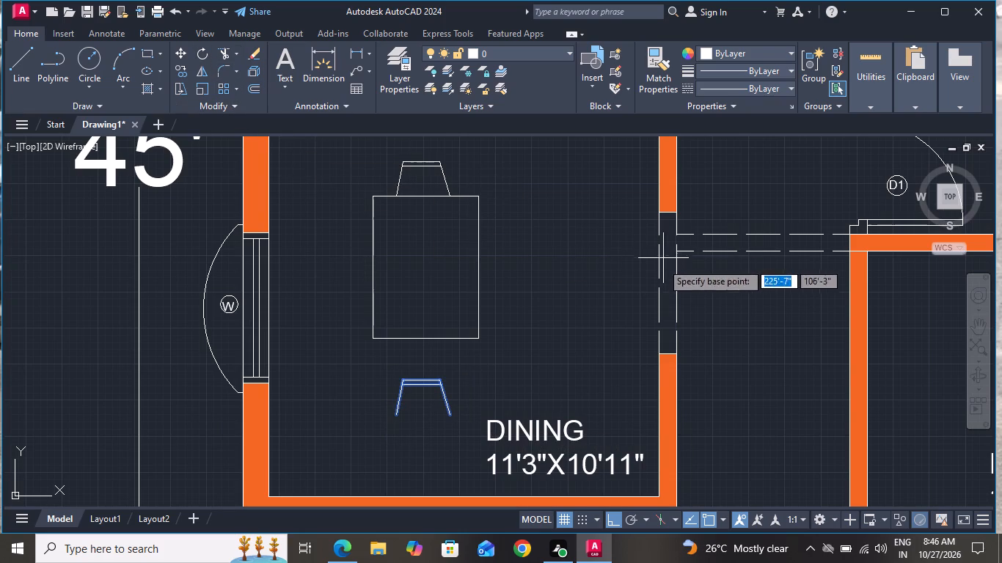
pyautogui.click(445, 417)
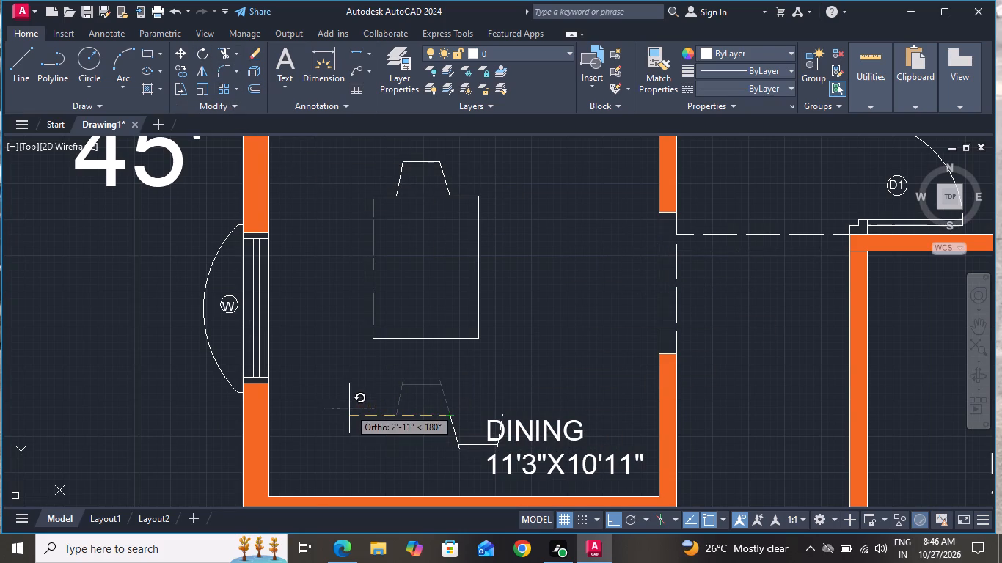
pyautogui.click(349, 408)
# Move the rotated chair about 1'-6" left and 2'-3" up so its open ends meet the dining table's bottom edge.
pyautogui.scroll(3, 531, 487)
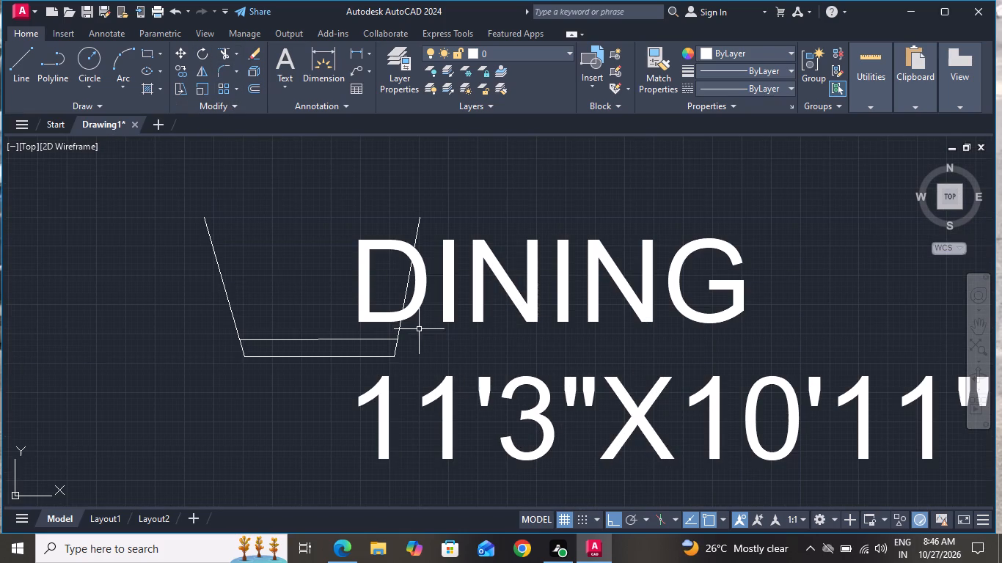
pyautogui.click(414, 334)
pyautogui.click(194, 364)
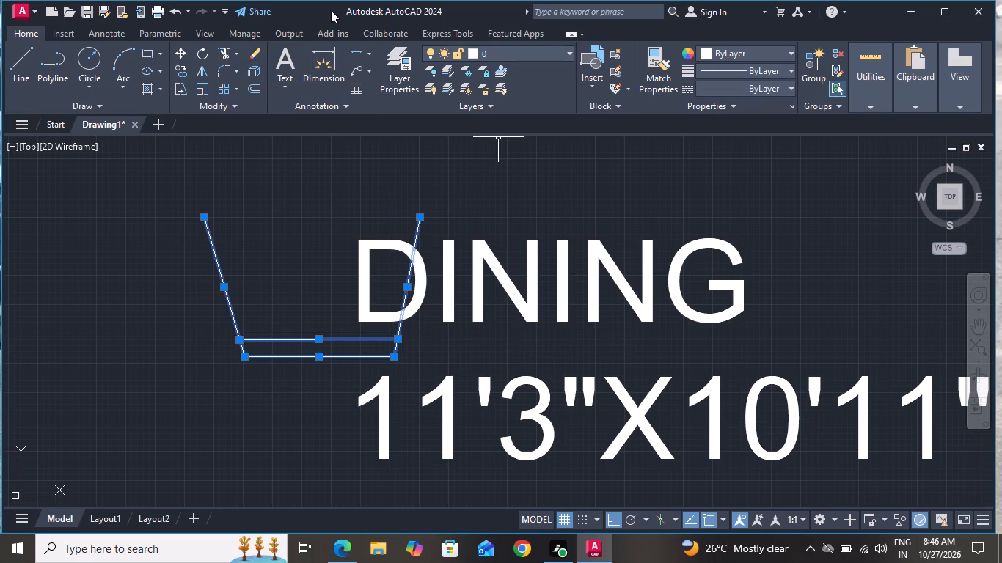
pyautogui.click(180, 48)
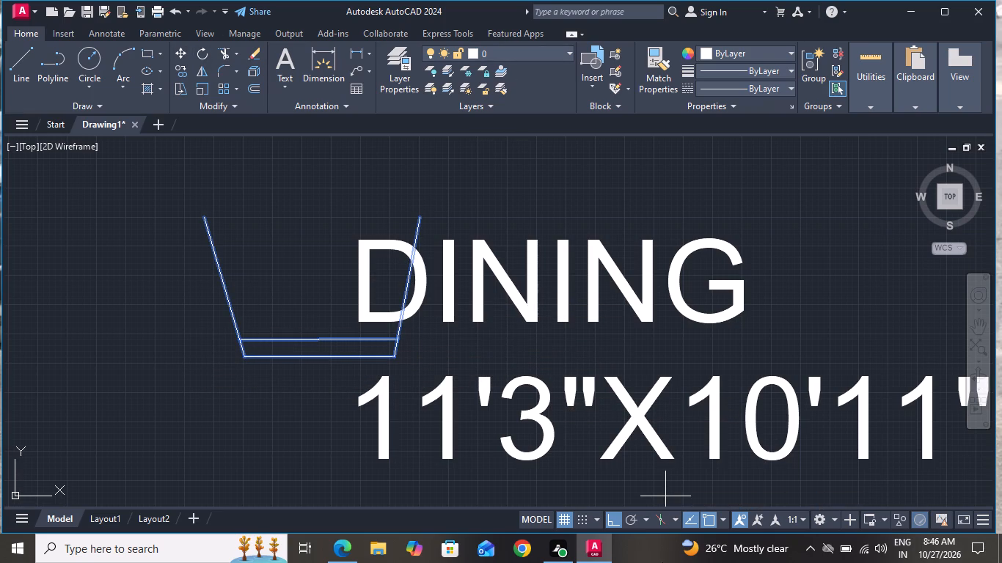
pyautogui.click(608, 523)
pyautogui.click(421, 215)
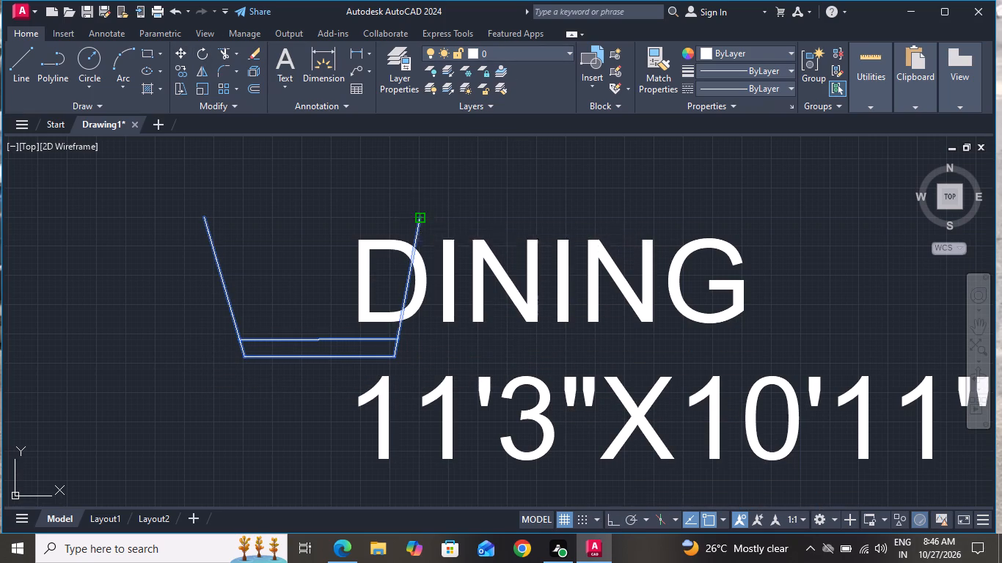
pyautogui.scroll(-4, 397, 271)
pyautogui.scroll(3, 365, 224)
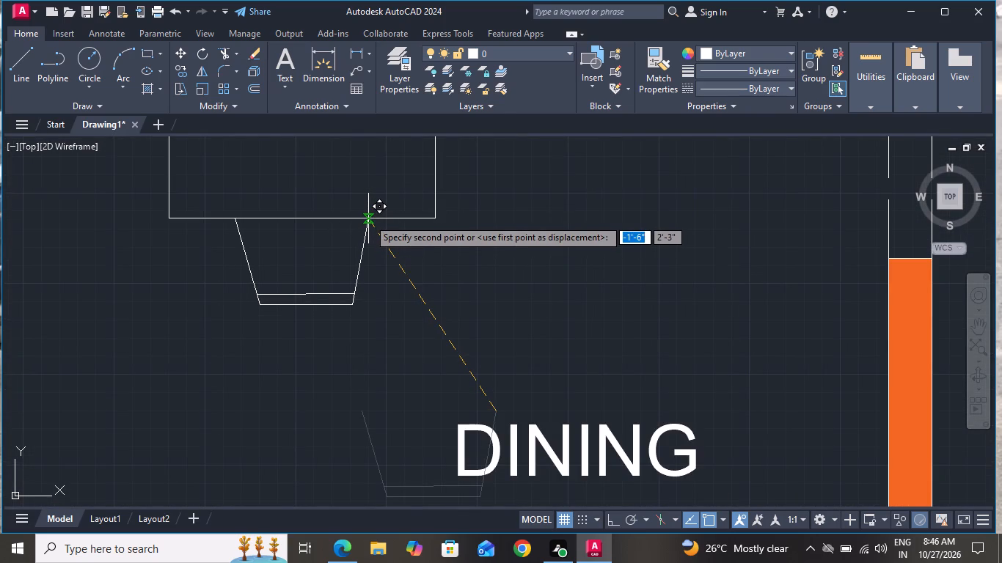
pyautogui.click(368, 218)
# Copy the chair below the dining table to the free space between the table and the dining room's right wall.
pyautogui.scroll(-2, 371, 253)
pyautogui.click(381, 253)
pyautogui.click(312, 290)
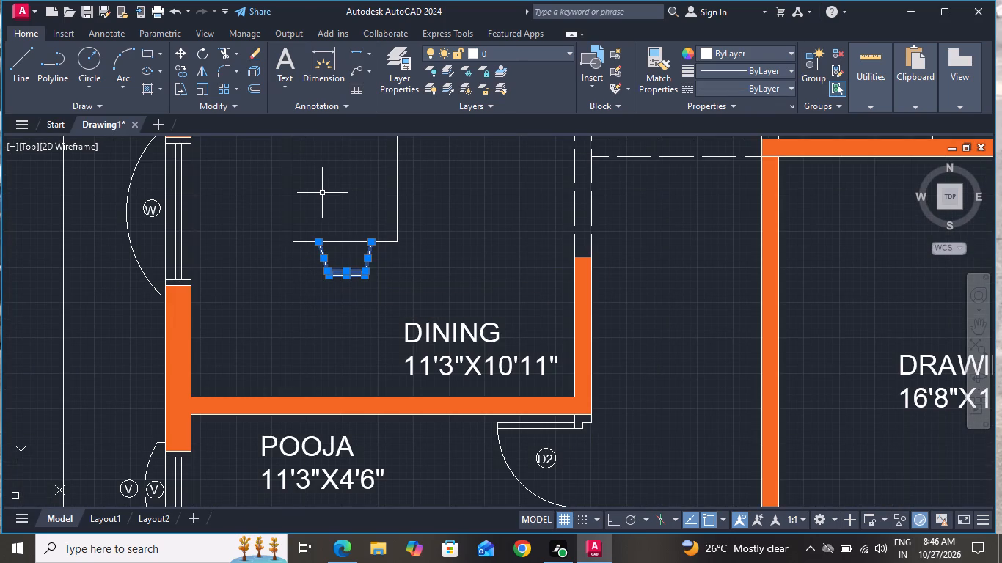
pyautogui.click(172, 73)
pyautogui.click(181, 72)
pyautogui.click(334, 262)
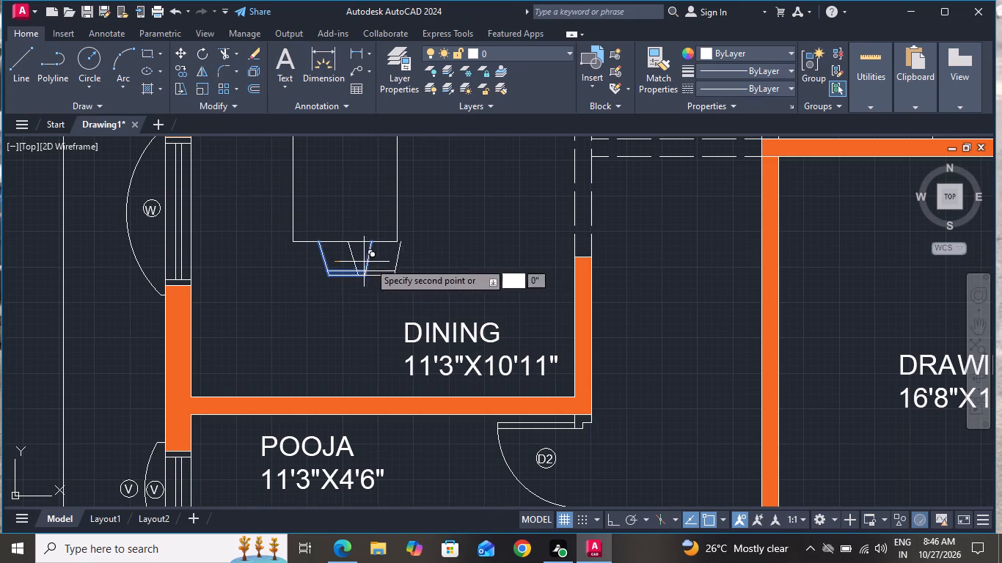
pyautogui.click(458, 182)
pyautogui.rightClick(460, 173)
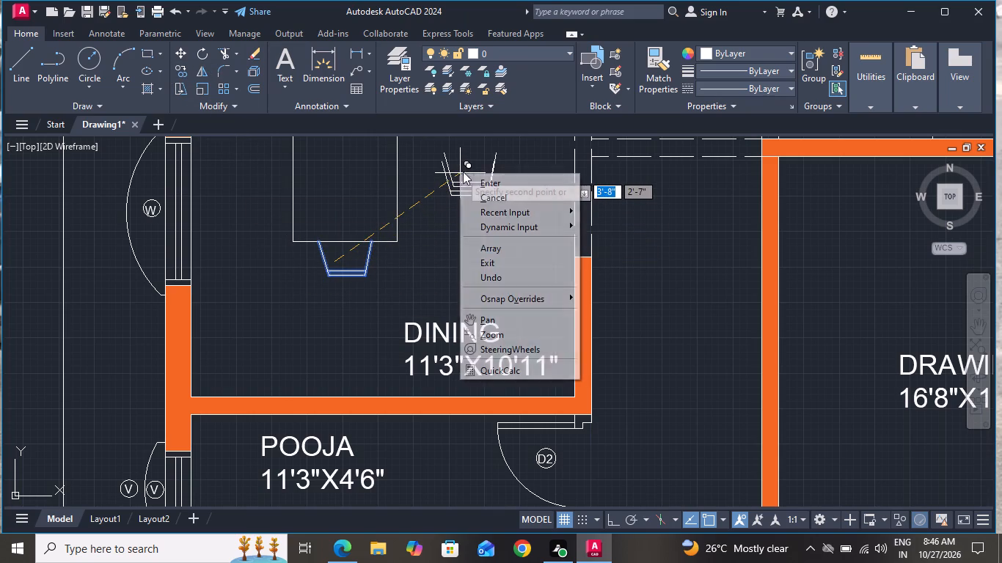
pyautogui.click(500, 200)
pyautogui.scroll(-2, 513, 308)
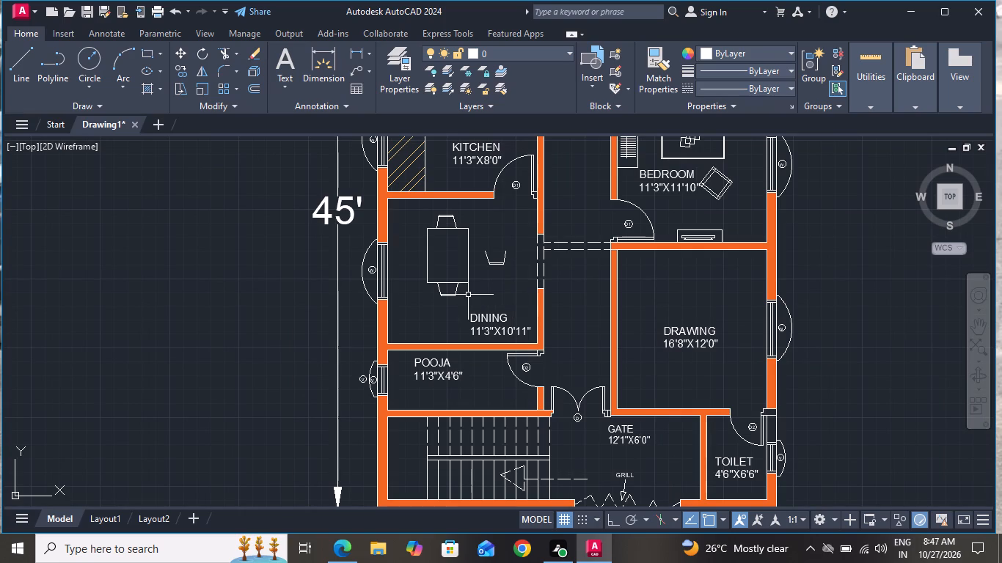
# Rotate the copied chair by 90° with Ortho on so its open side faces the table's right edge.
pyautogui.scroll(2, 483, 260)
pyautogui.click(568, 227)
pyautogui.click(466, 295)
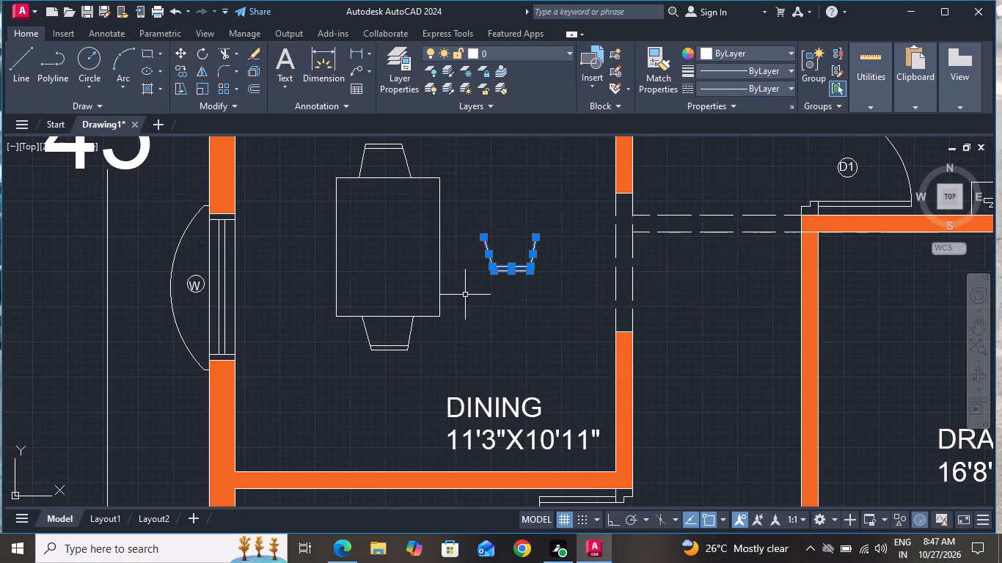
pyautogui.click(206, 53)
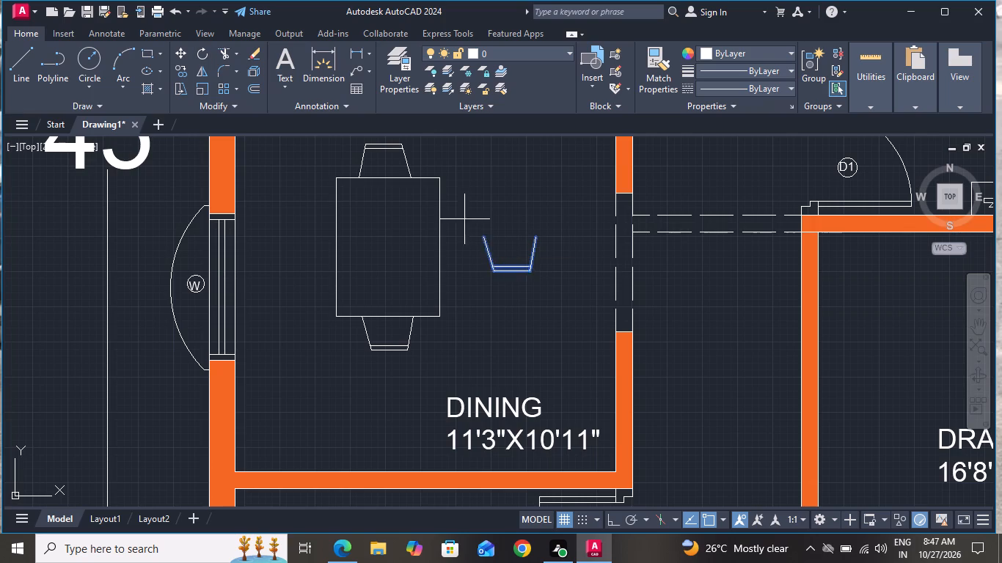
pyautogui.click(614, 523)
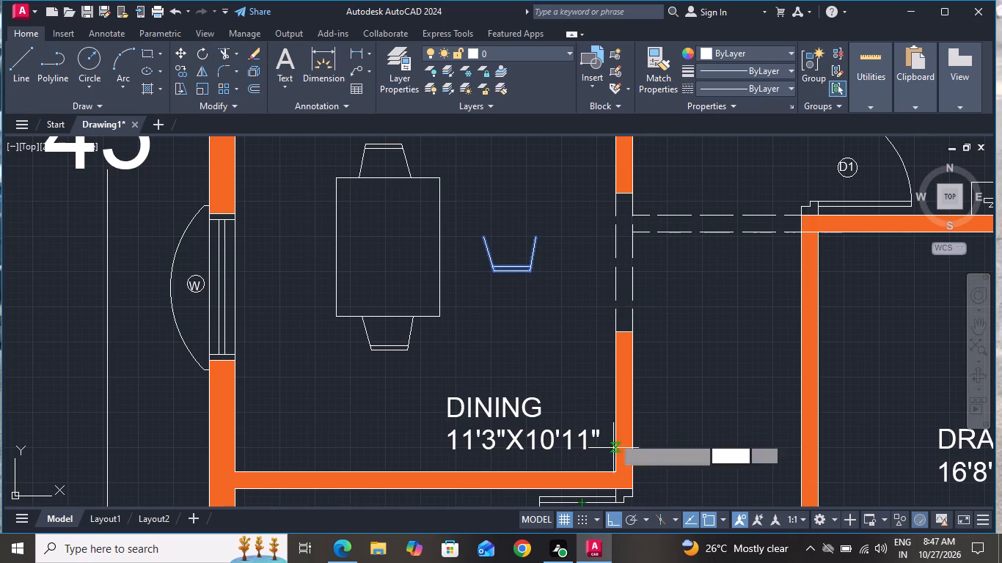
pyautogui.click(531, 226)
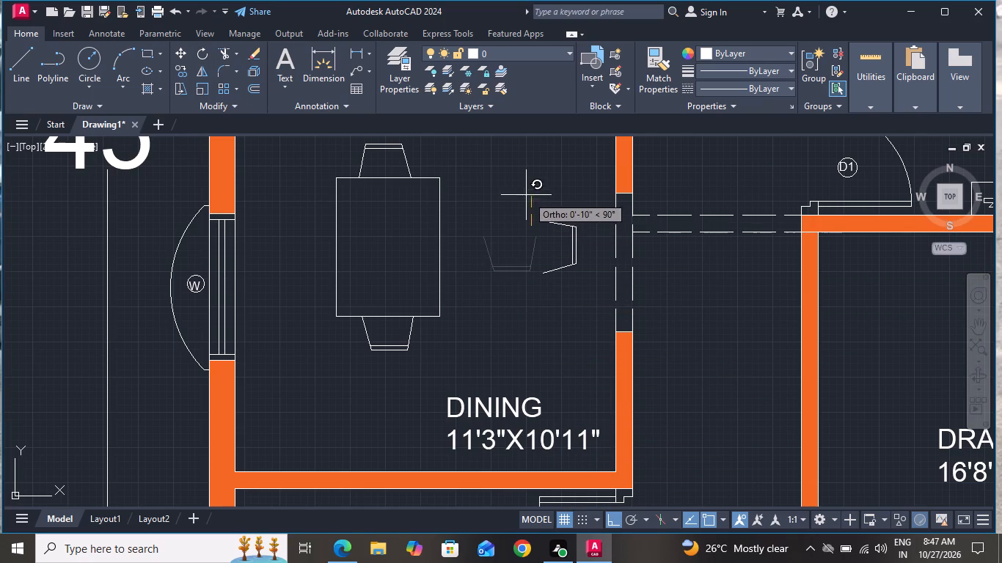
pyautogui.click(526, 194)
# With Ortho off, copy the rotated chair twice onto the table's right edge, one near the top and one below it.
pyautogui.click(600, 216)
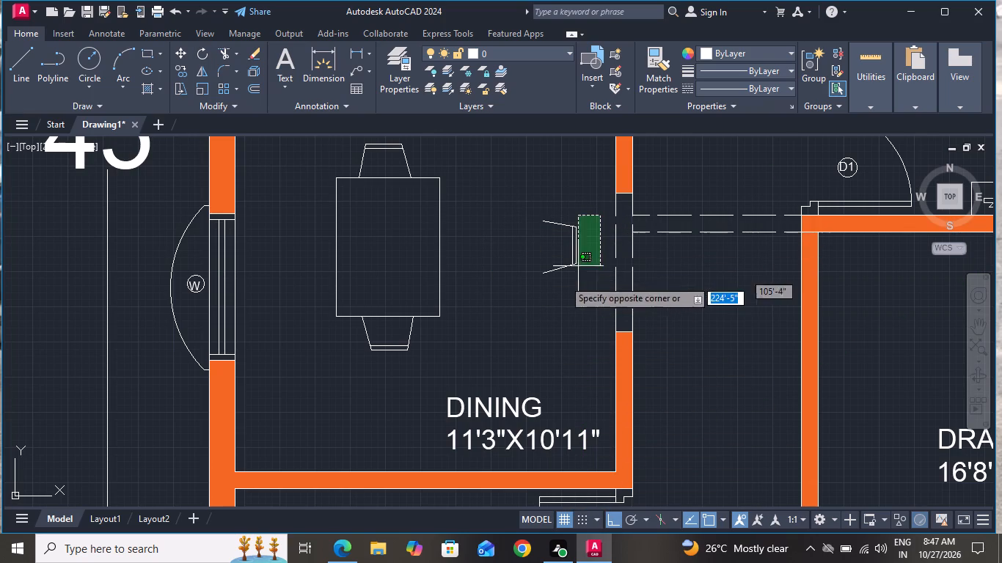
pyautogui.click(508, 291)
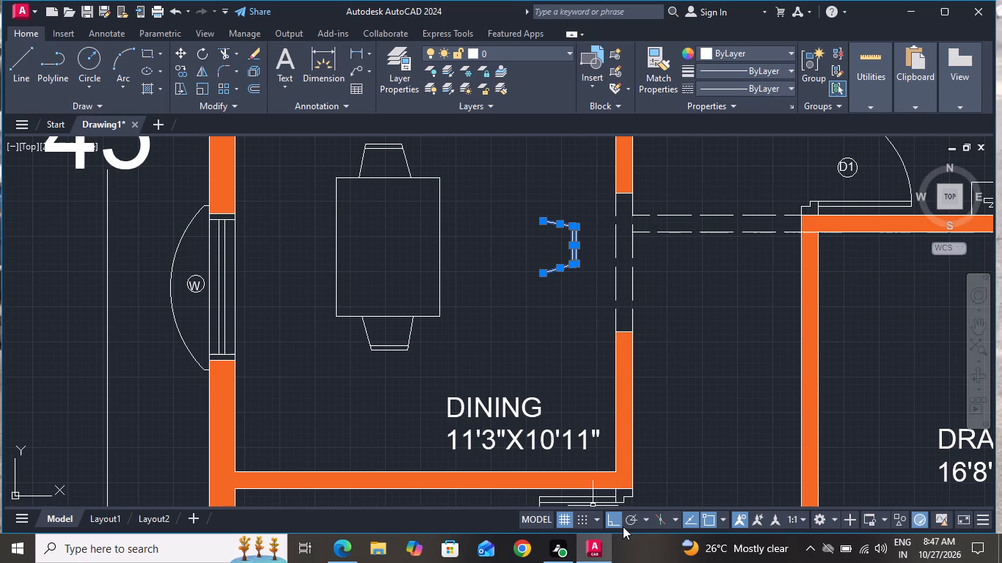
pyautogui.click(621, 520)
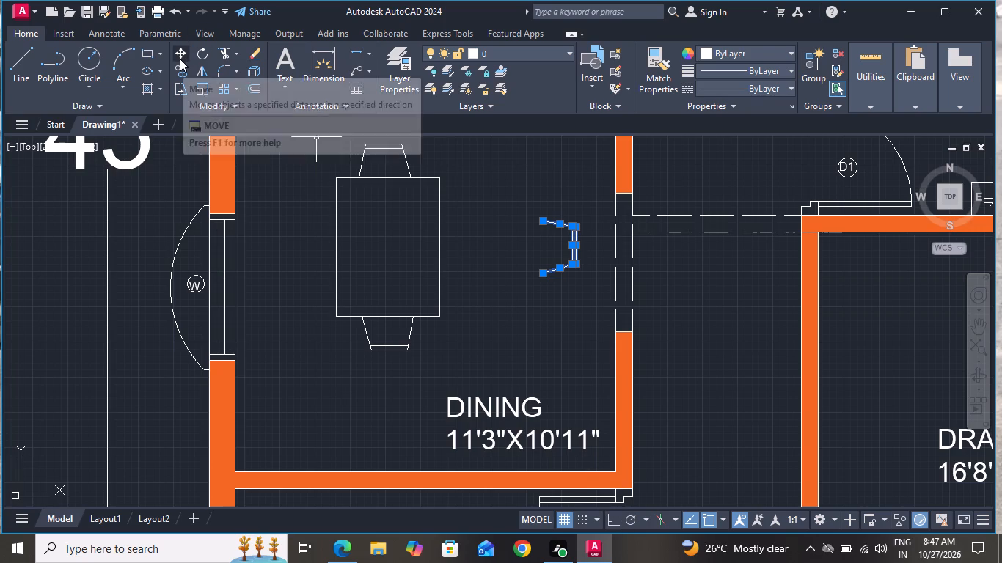
pyautogui.click(180, 73)
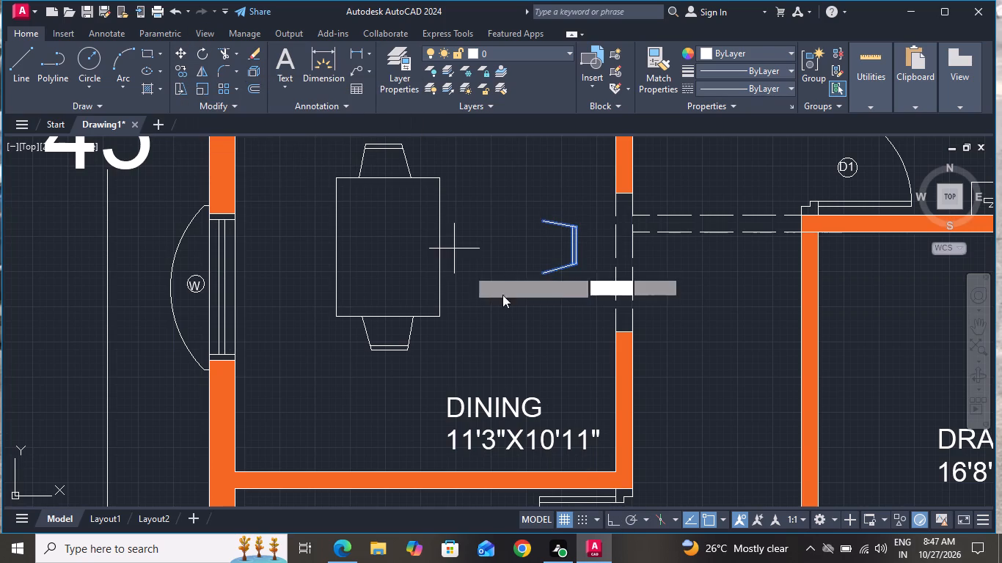
pyautogui.click(541, 218)
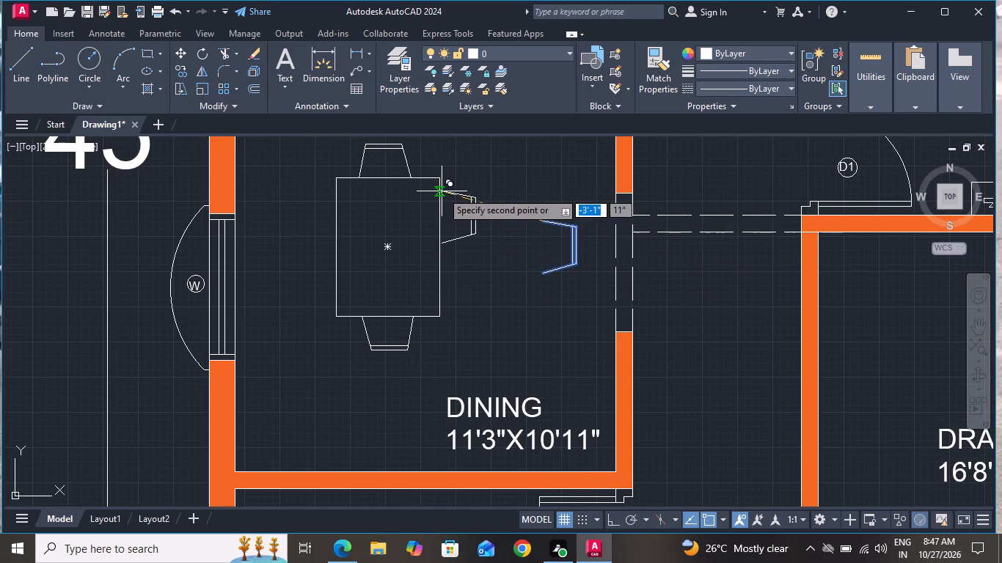
pyautogui.scroll(1, 440, 190)
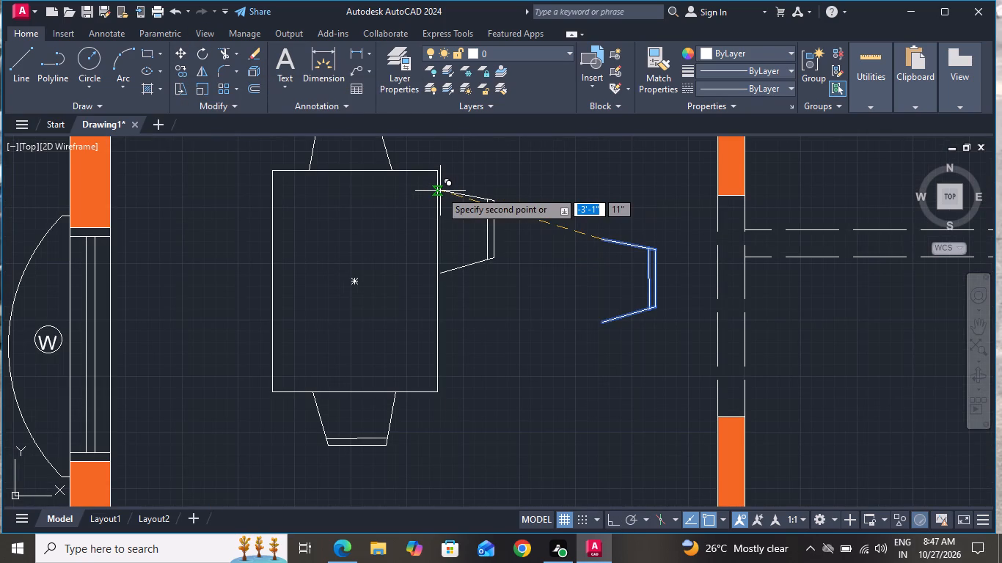
pyautogui.click(438, 192)
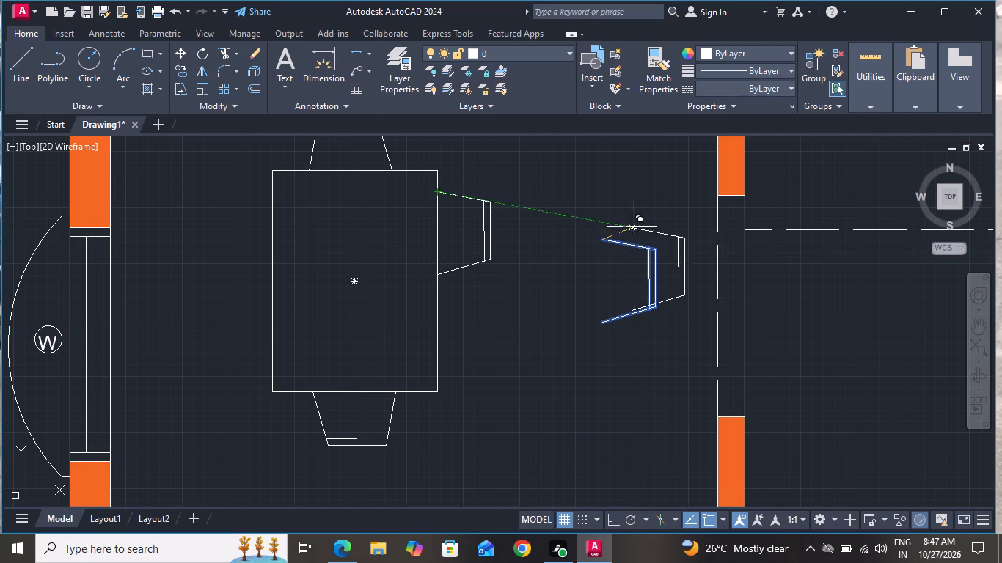
pyautogui.scroll(1, 441, 298)
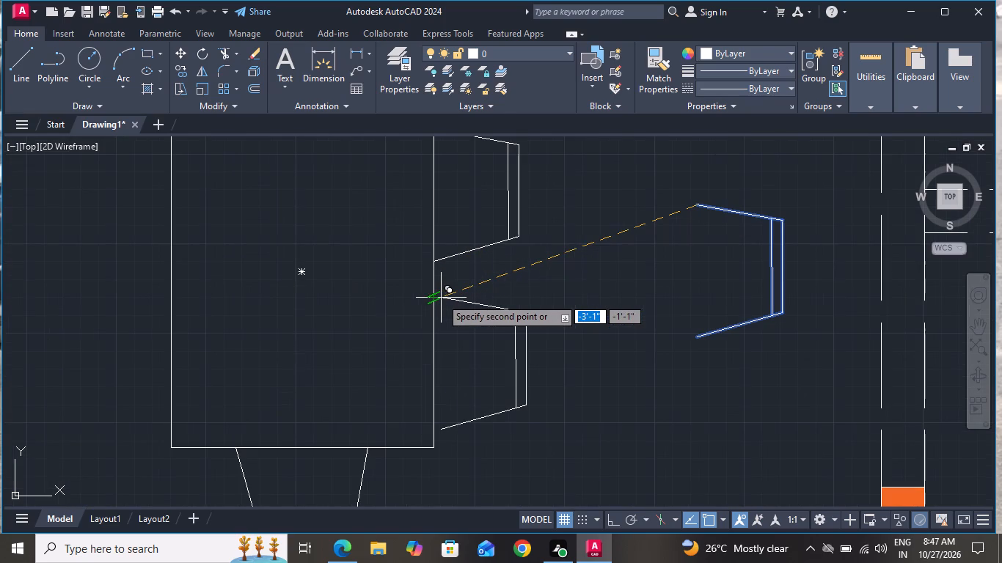
pyautogui.click(435, 291)
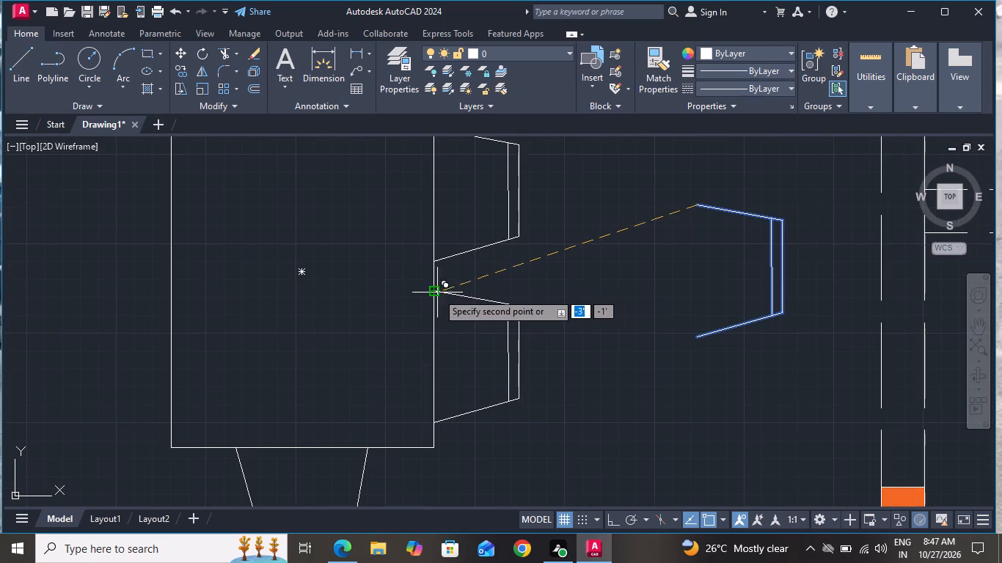
pyautogui.rightClick(437, 292)
pyautogui.click(460, 318)
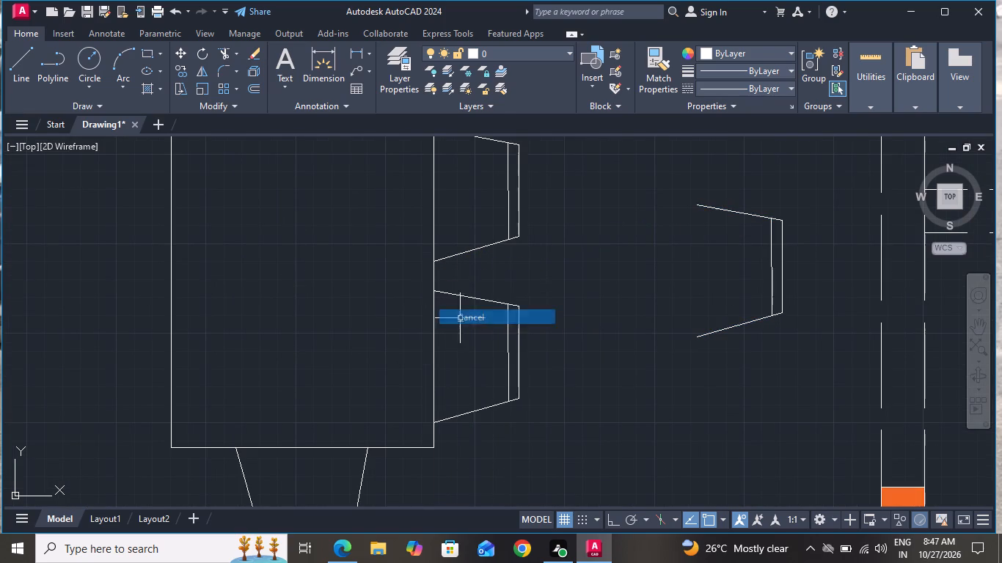
# Rotate the spare chair beside the right wall by 180° with Ortho on so its open side faces right.
pyautogui.scroll(-2, 493, 298)
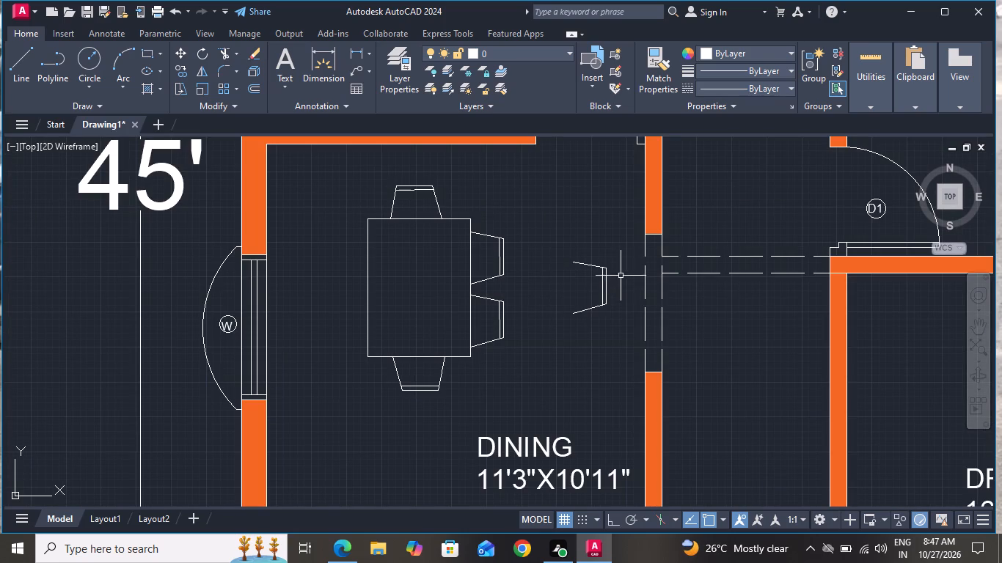
pyautogui.click(615, 254)
pyautogui.click(530, 328)
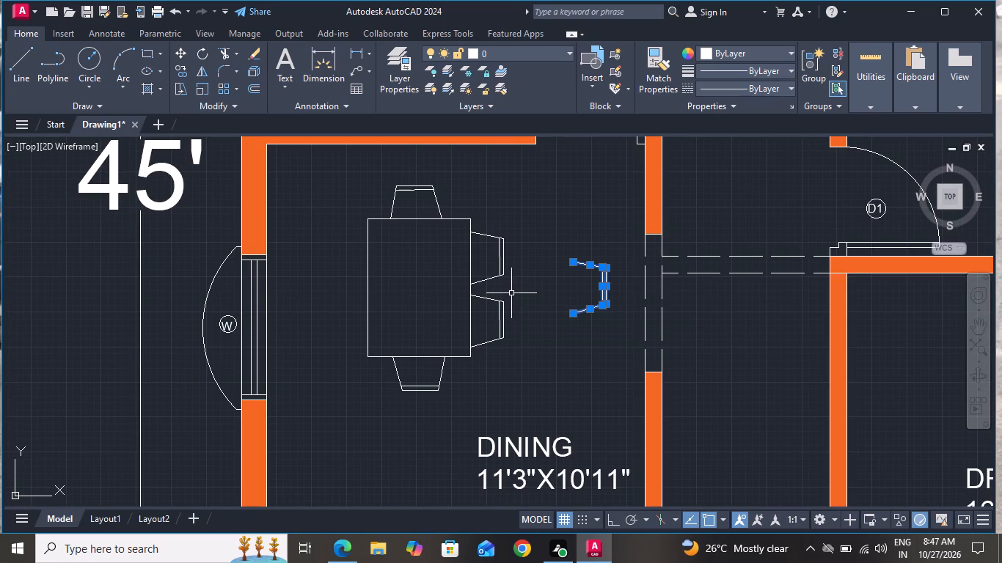
pyautogui.click(209, 54)
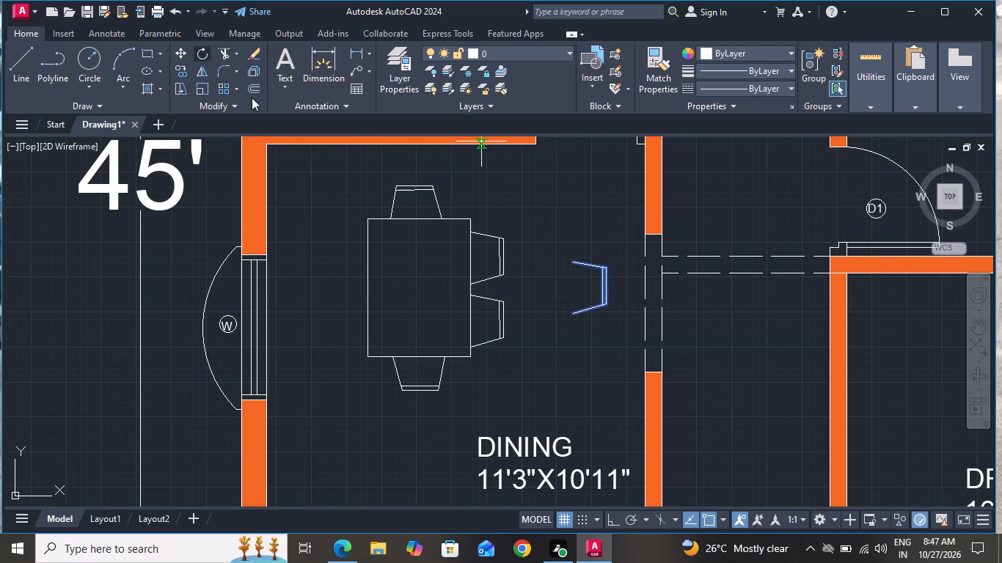
pyautogui.click(612, 517)
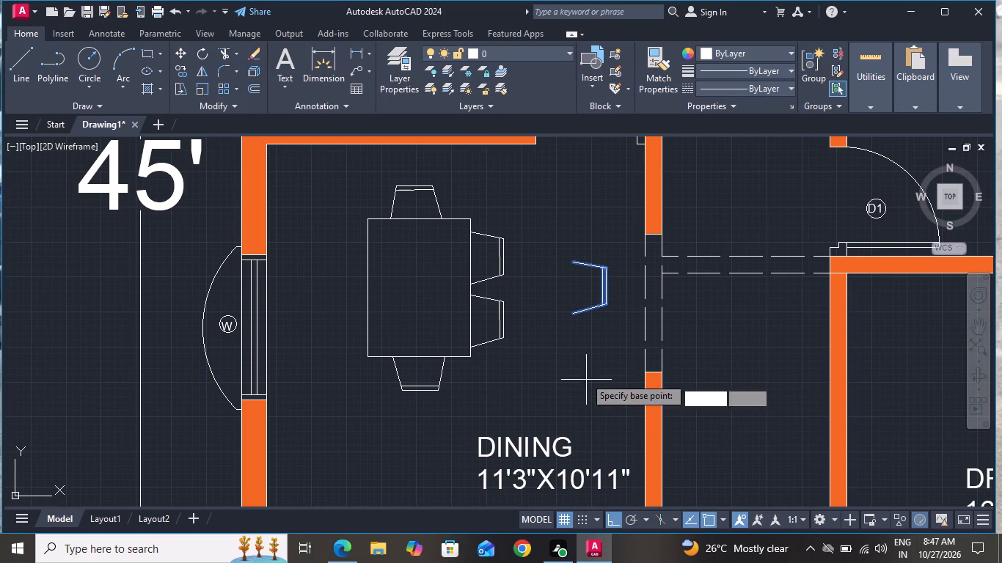
pyautogui.click(577, 346)
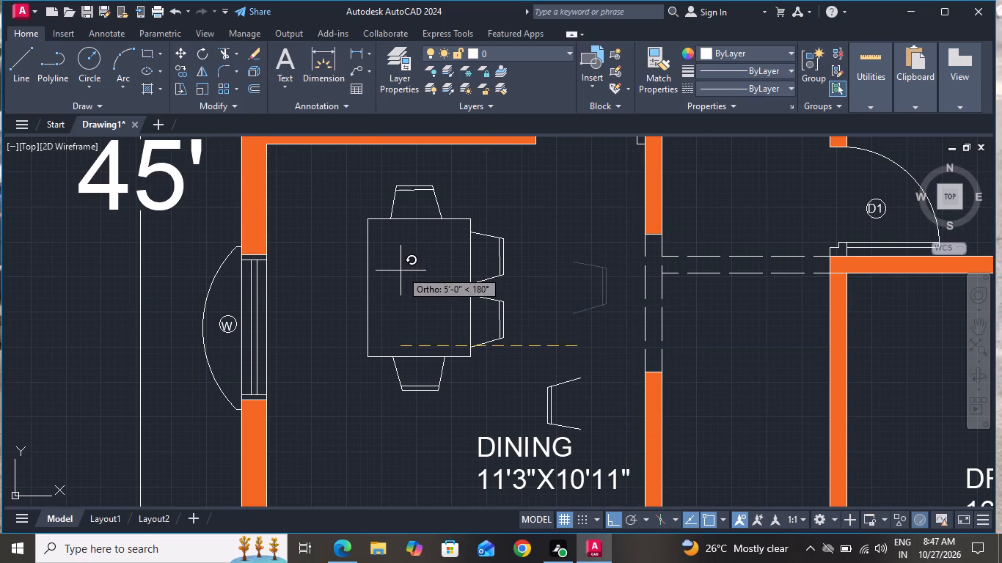
pyautogui.click(400, 271)
# With Ortho off, move the rotated spare chair by its upper open end onto the upper part of the table's left edge.
pyautogui.scroll(3, 565, 441)
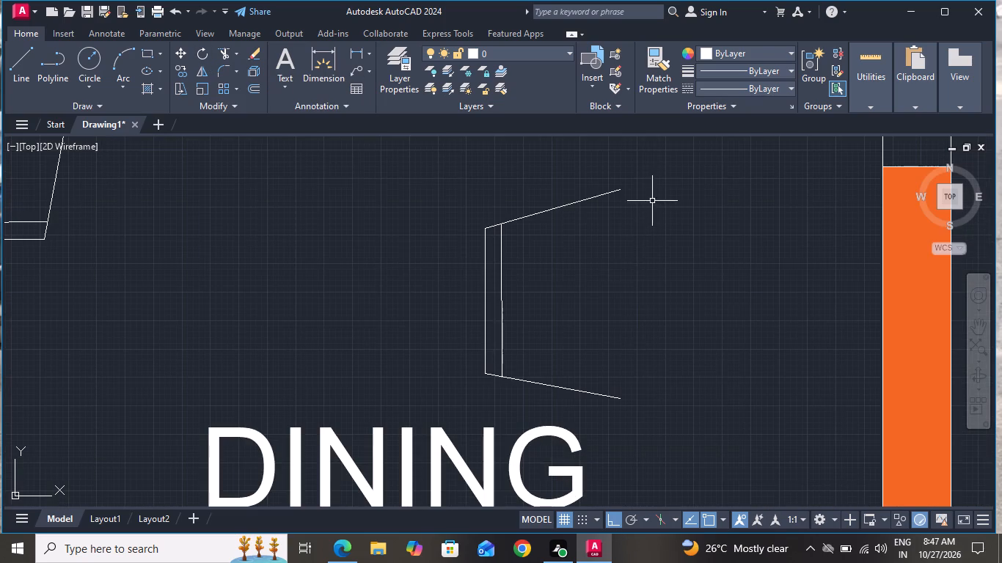
pyautogui.click(662, 174)
pyautogui.click(456, 411)
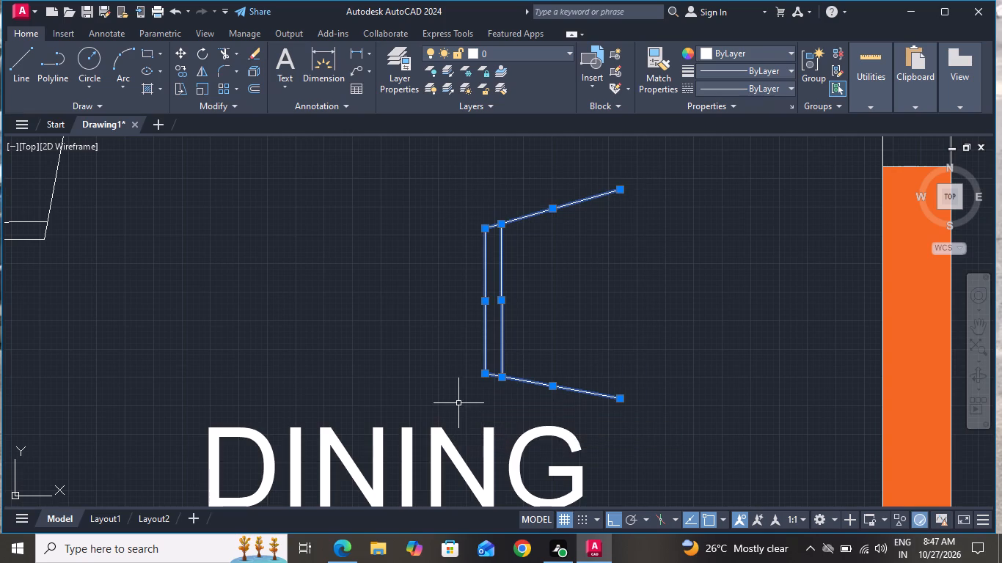
pyautogui.click(177, 52)
pyautogui.click(608, 526)
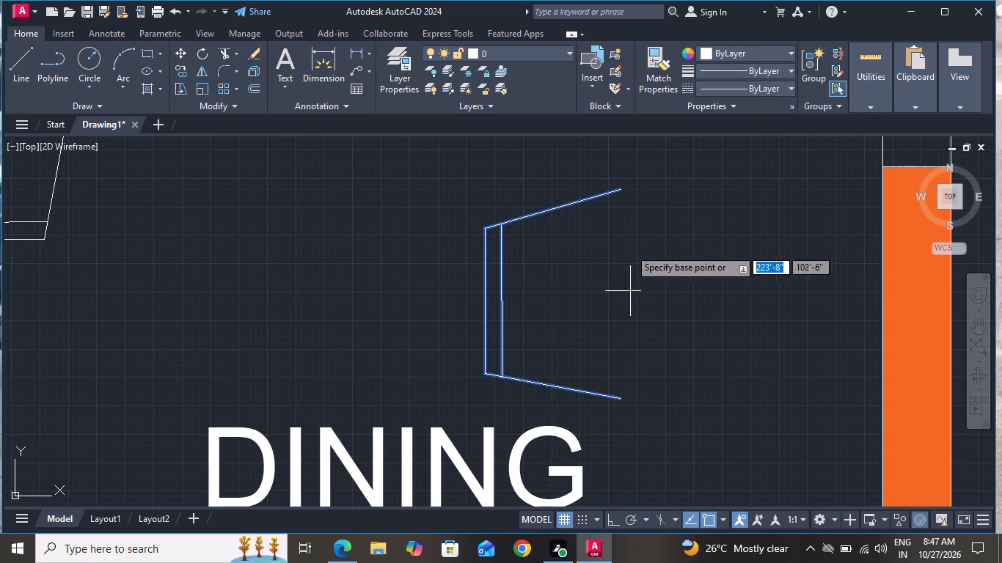
pyautogui.click(615, 188)
pyautogui.scroll(-4, 550, 256)
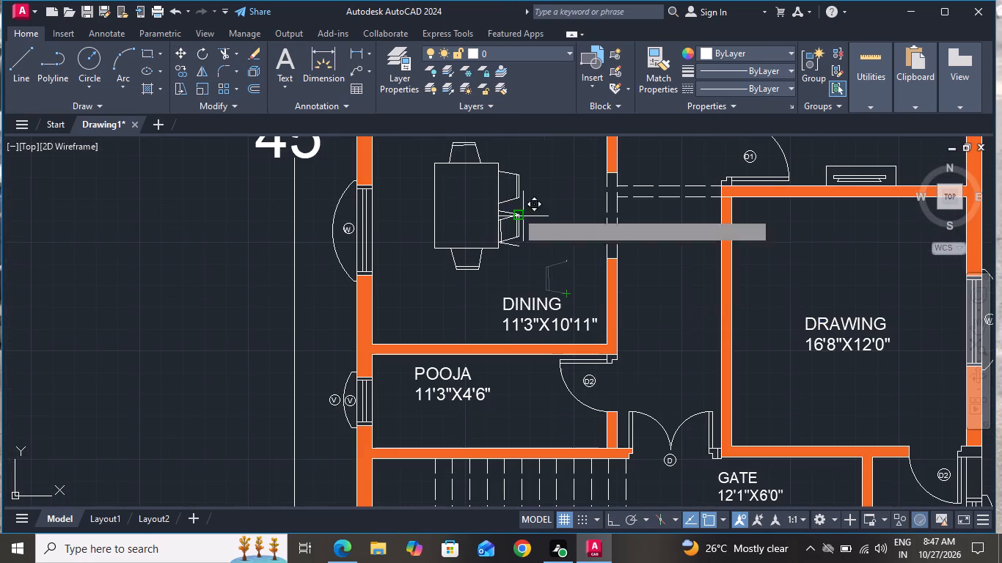
pyautogui.scroll(4, 439, 145)
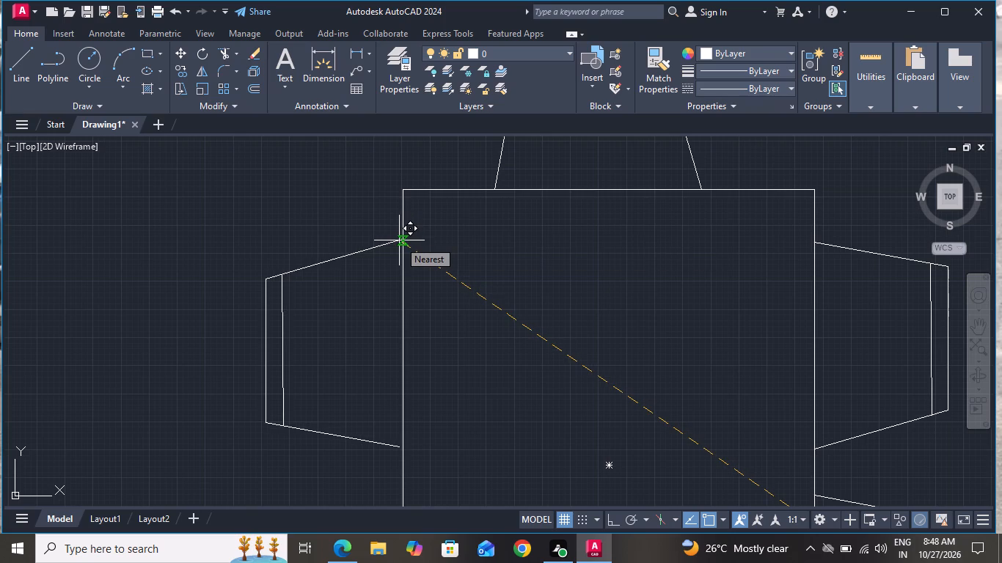
pyautogui.scroll(-2, 404, 229)
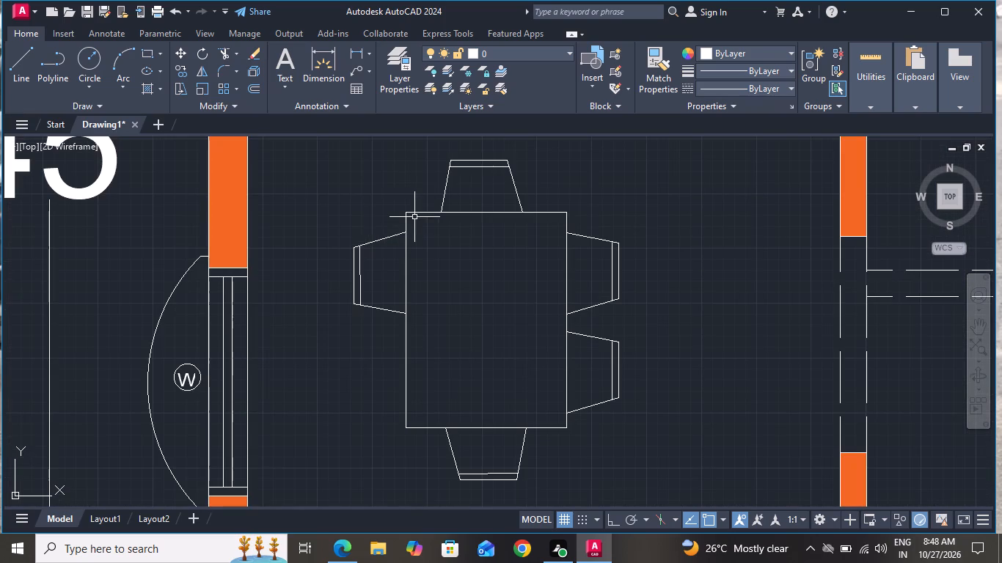
# Copy the upper-left chair straight down the table's left edge by about 1'-11", opposite the lower chair on the other side.
pyautogui.click(395, 224)
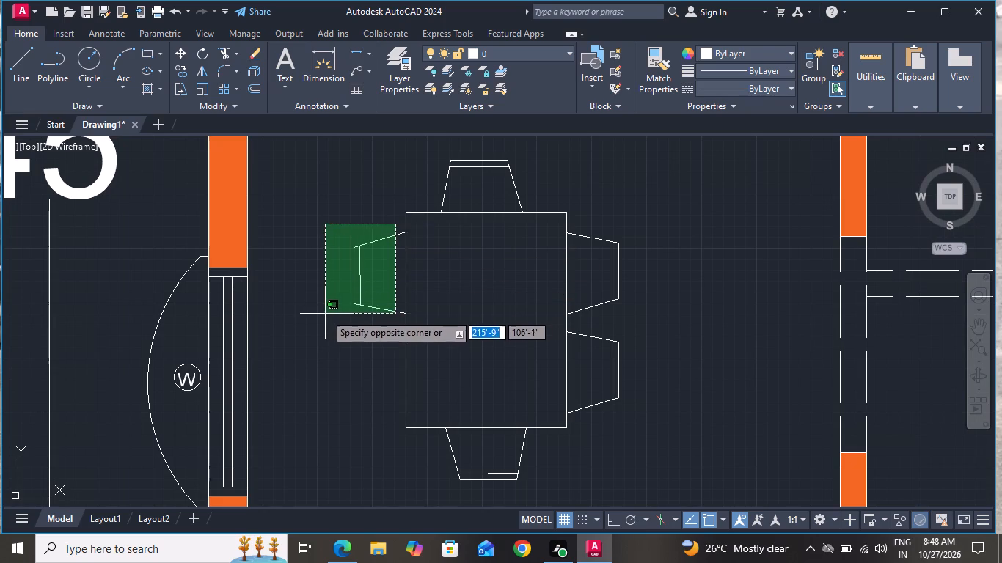
pyautogui.click(324, 322)
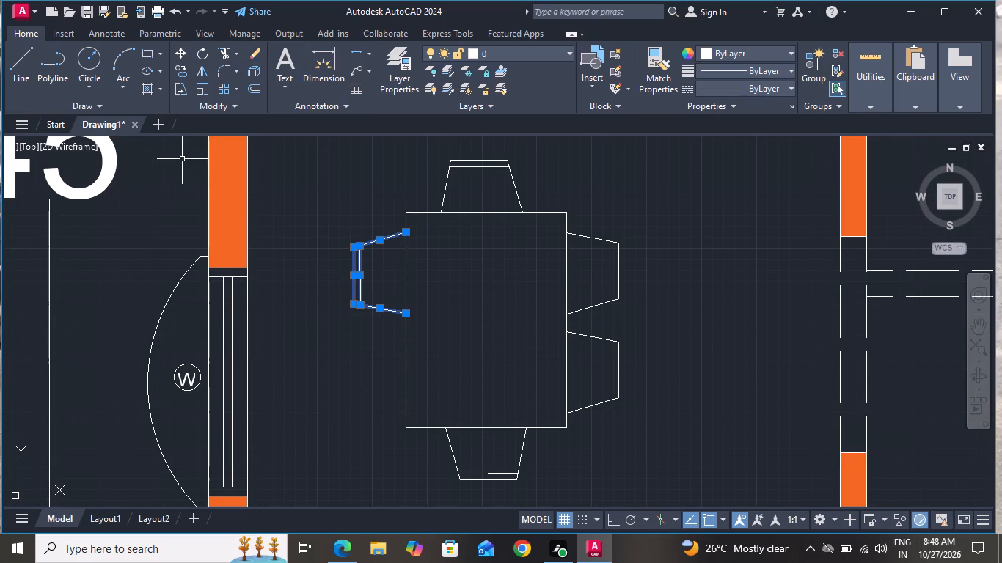
pyautogui.click(186, 75)
pyautogui.click(406, 233)
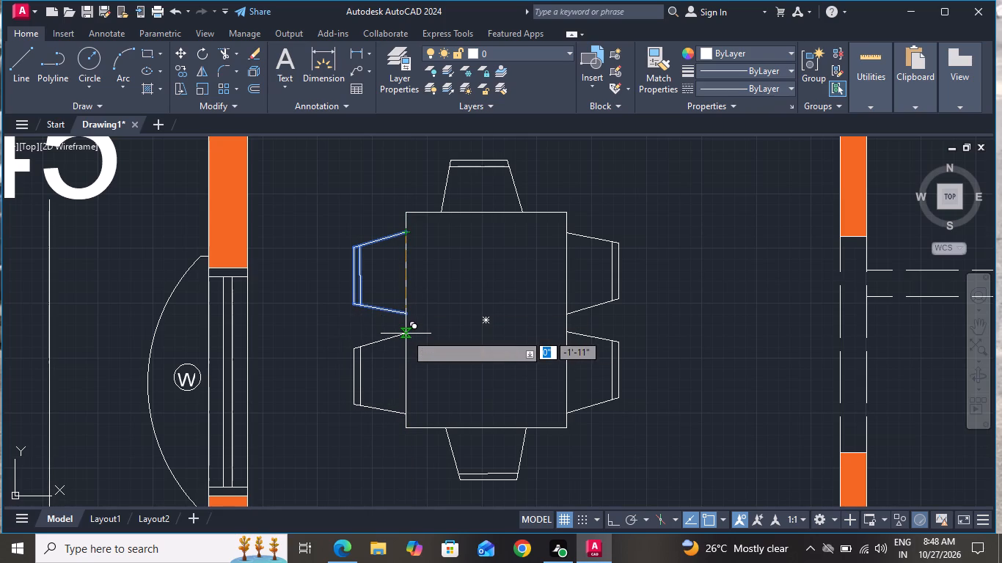
pyautogui.click(406, 335)
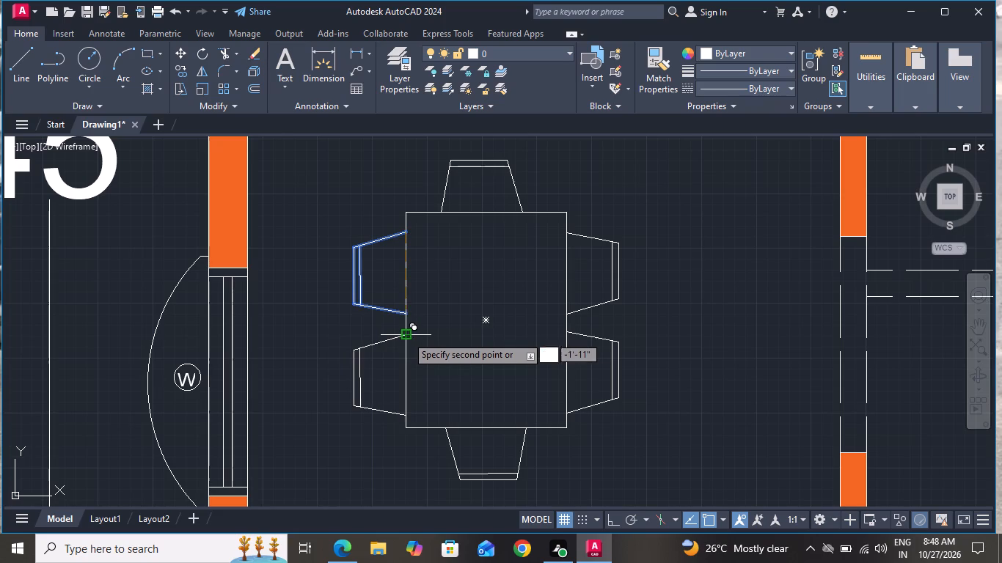
pyautogui.scroll(-2, 427, 333)
pyautogui.rightClick(467, 343)
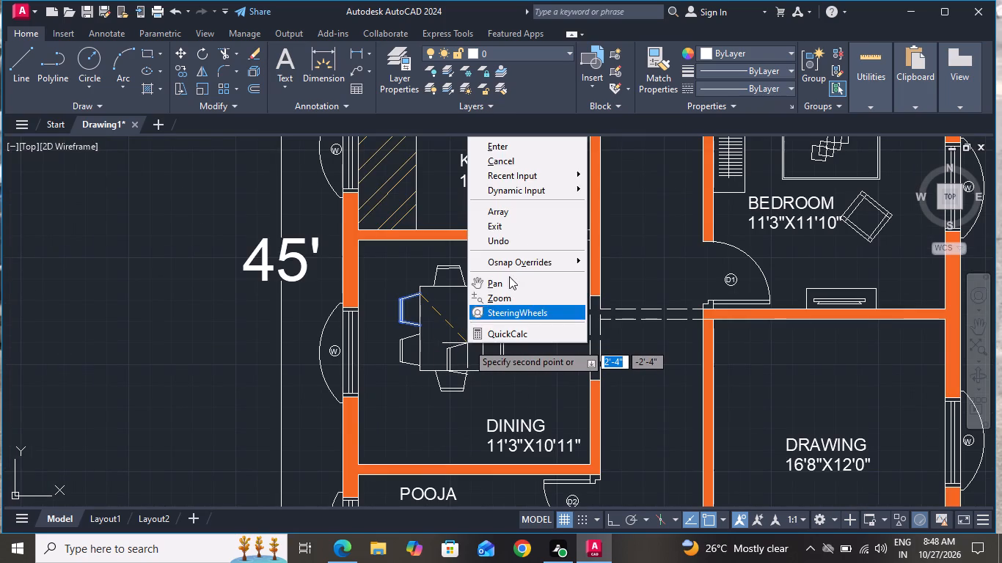
pyautogui.click(519, 157)
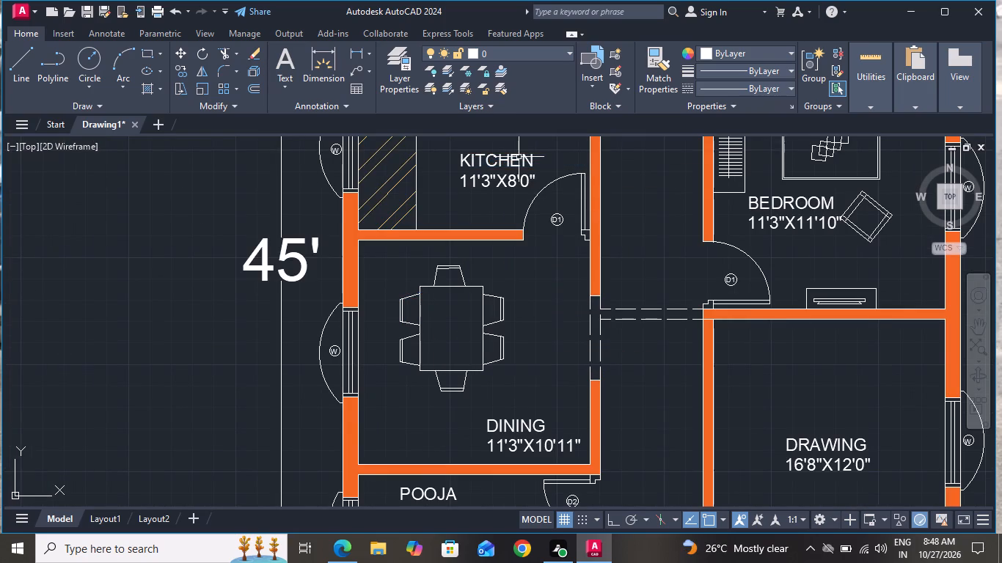
# Insert the Trees - Imperial block from the architectural tool palette into the empty area left of the floor plan, and close the palettes.
pyautogui.scroll(2, 466, 199)
pyautogui.scroll(-3, 466, 200)
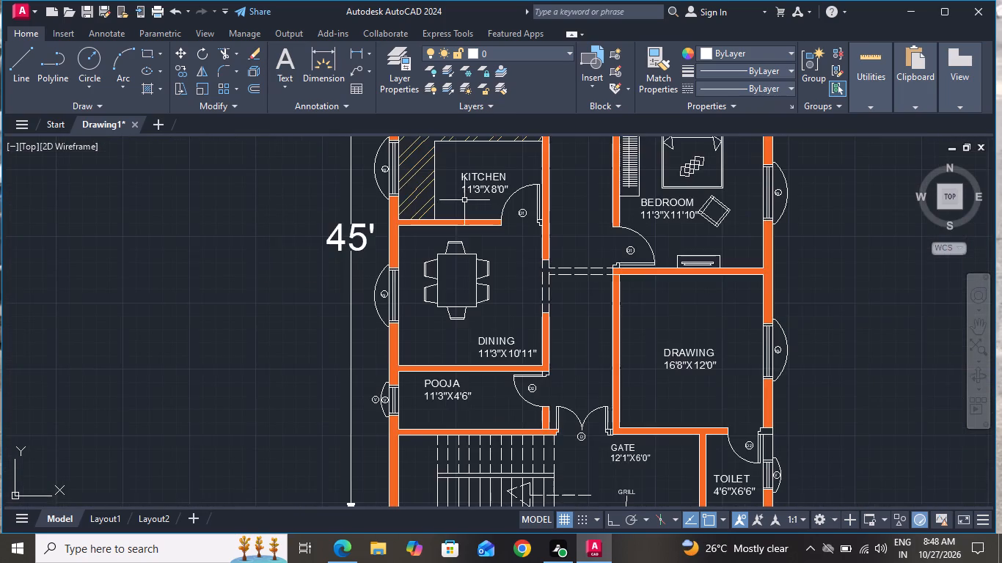
pyautogui.scroll(-2, 449, 271)
pyautogui.write('tp')
pyautogui.press('space')
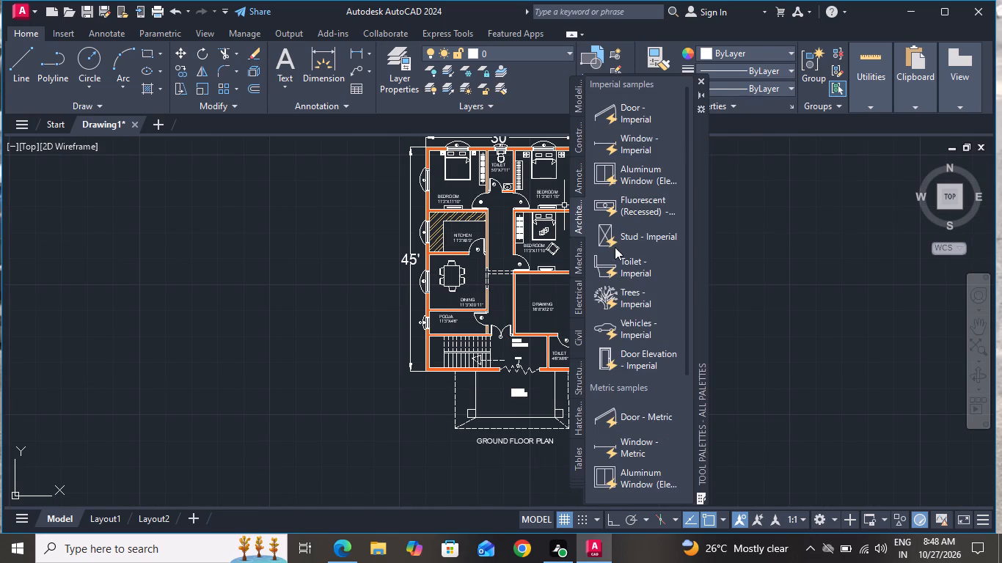
pyautogui.click(640, 298)
pyautogui.click(322, 300)
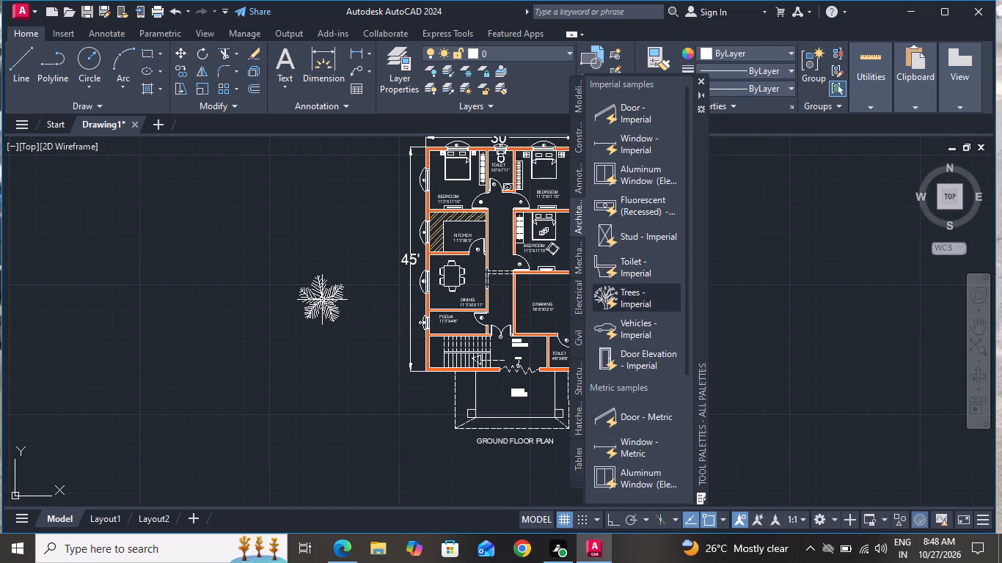
pyautogui.click(702, 82)
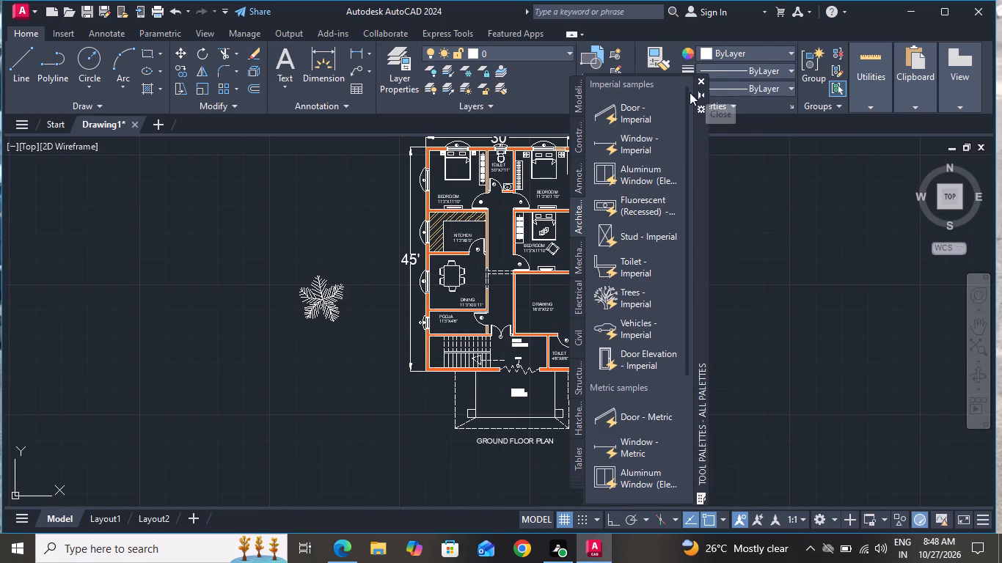
# Edit the Trees - Imperial block definition, recolour all its palm linework dark green (19,103,52), and save the changes.
pyautogui.scroll(1, 305, 290)
pyautogui.click(305, 290)
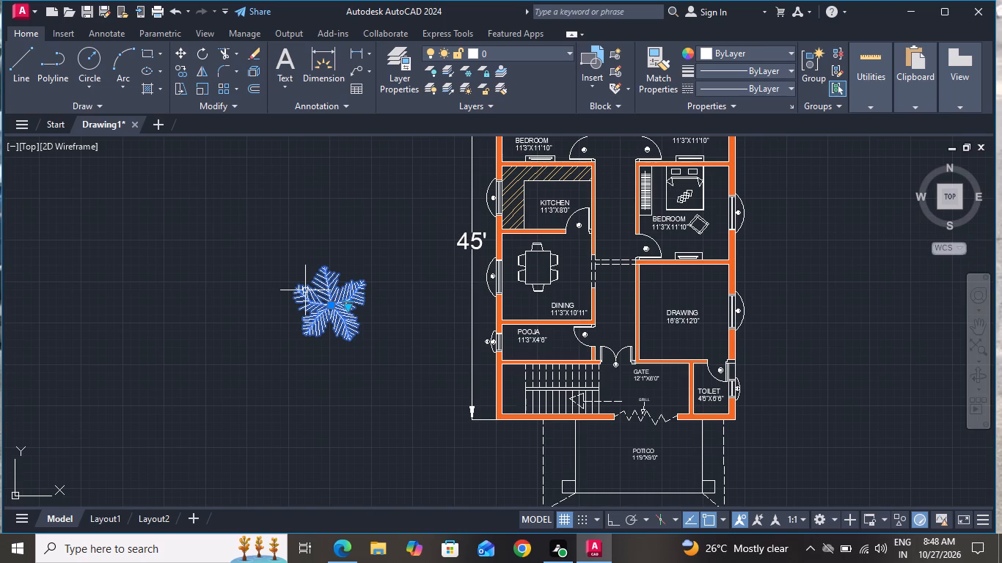
pyautogui.doubleClick(305, 290)
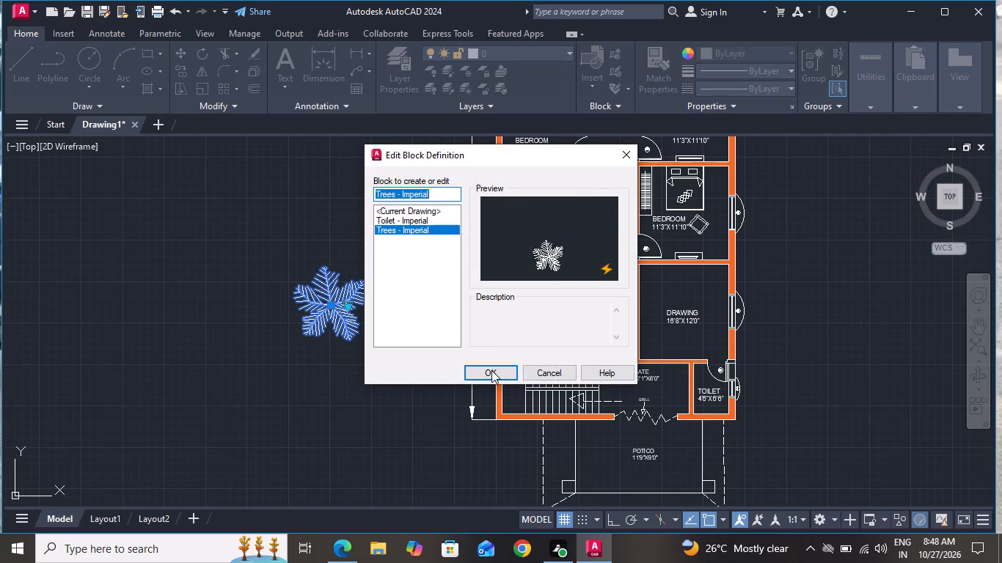
pyautogui.click(491, 372)
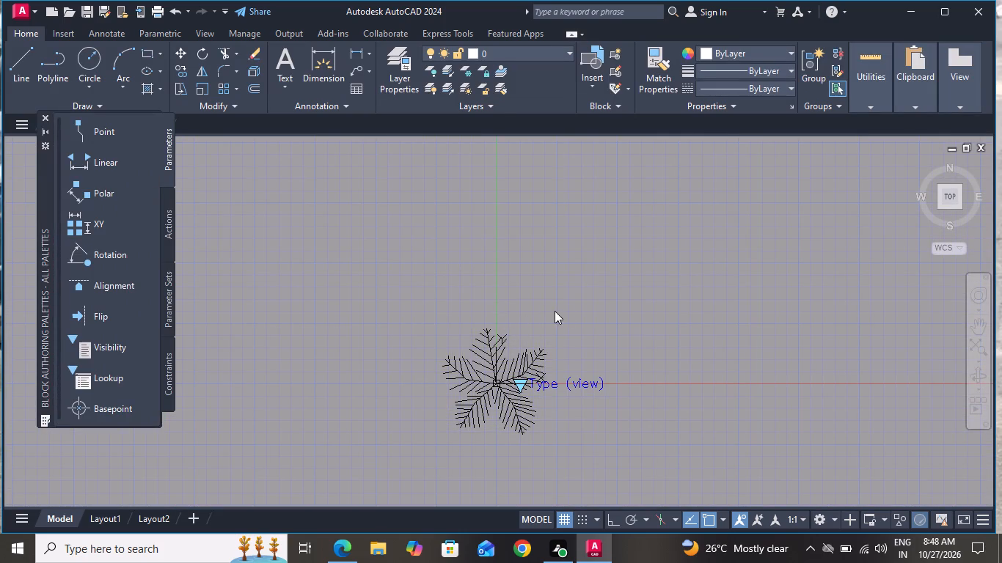
pyautogui.click(583, 314)
pyautogui.click(581, 316)
pyautogui.click(615, 308)
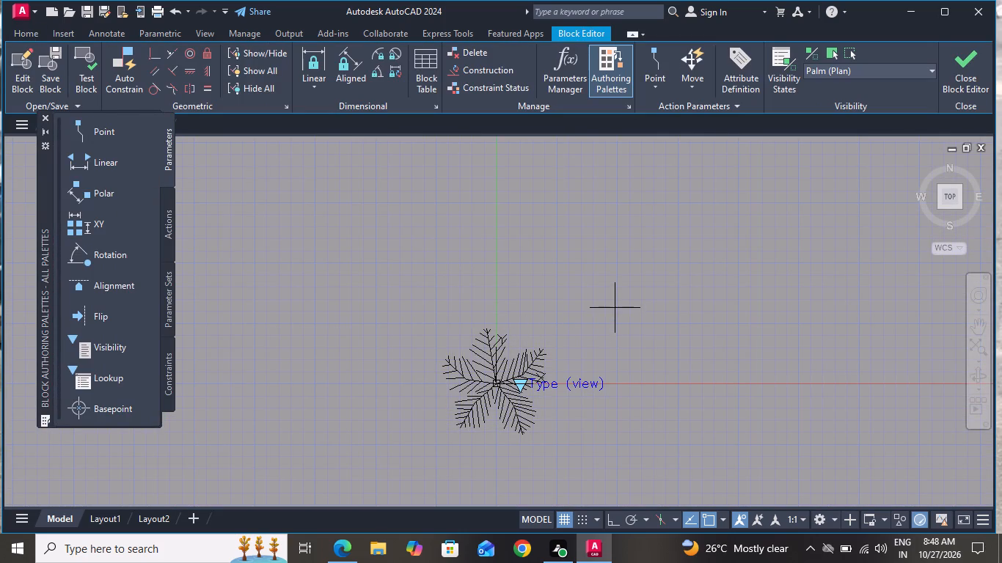
pyautogui.click(410, 444)
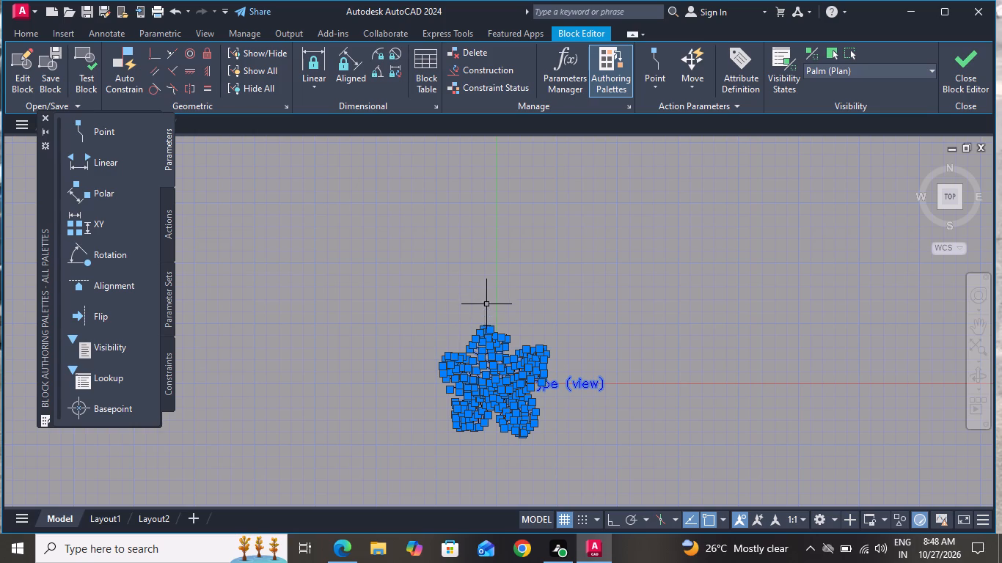
pyautogui.click(25, 34)
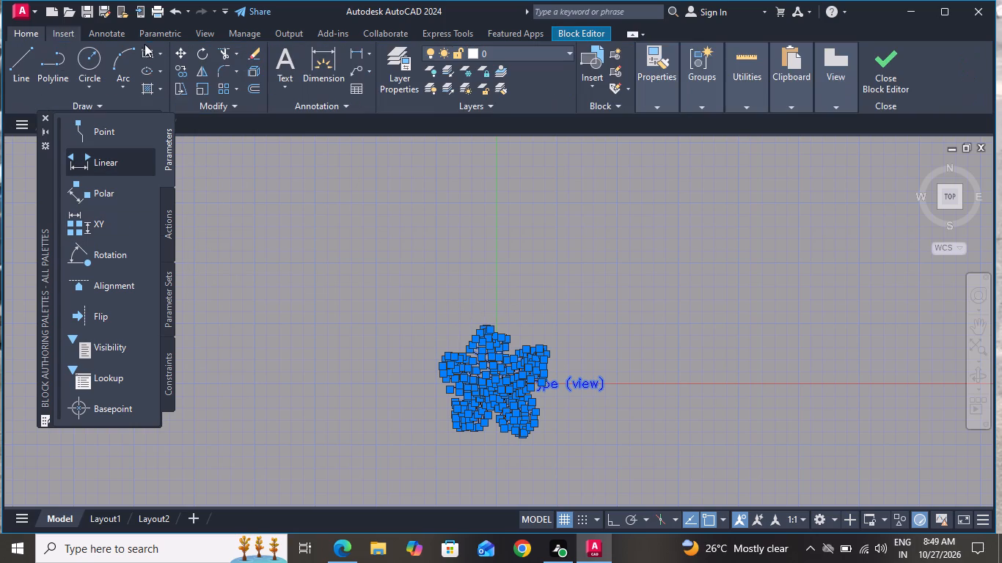
pyautogui.click(646, 96)
pyautogui.click(709, 125)
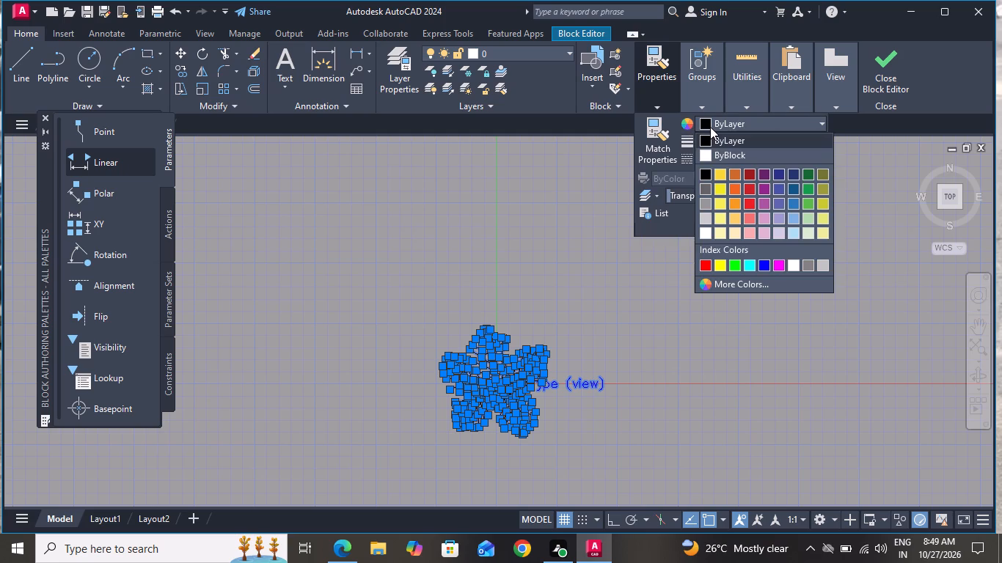
pyautogui.click(808, 174)
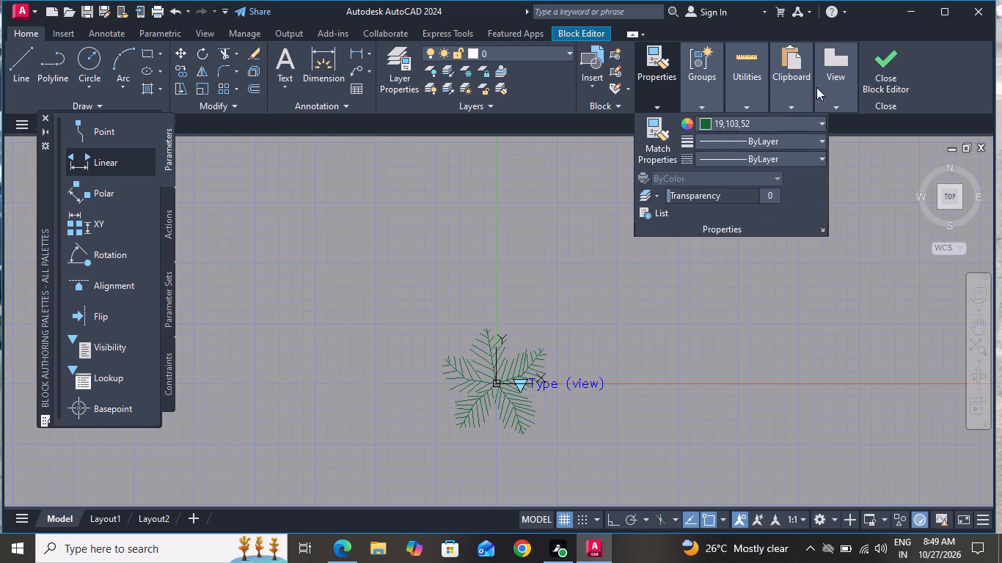
pyautogui.click(891, 88)
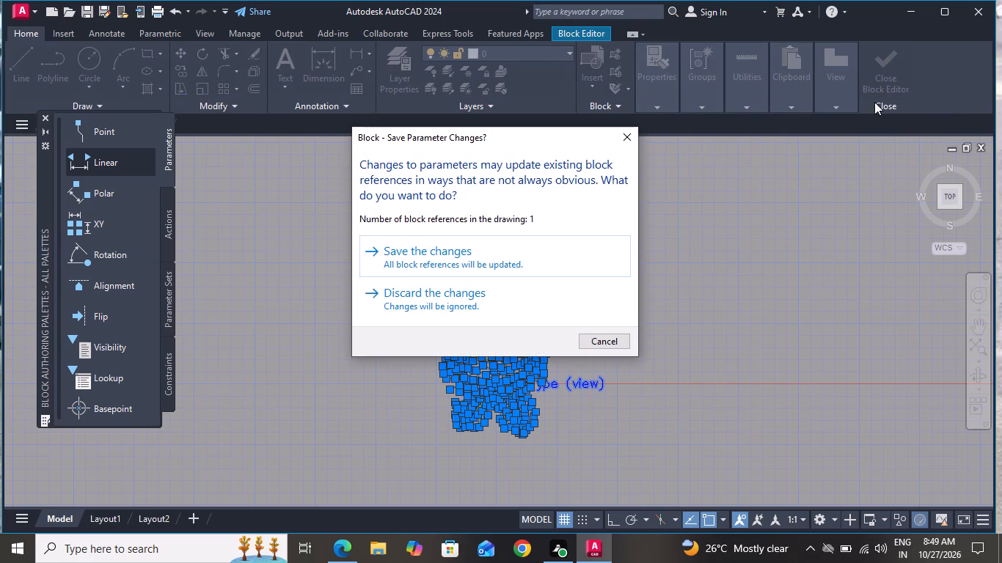
pyautogui.click(459, 258)
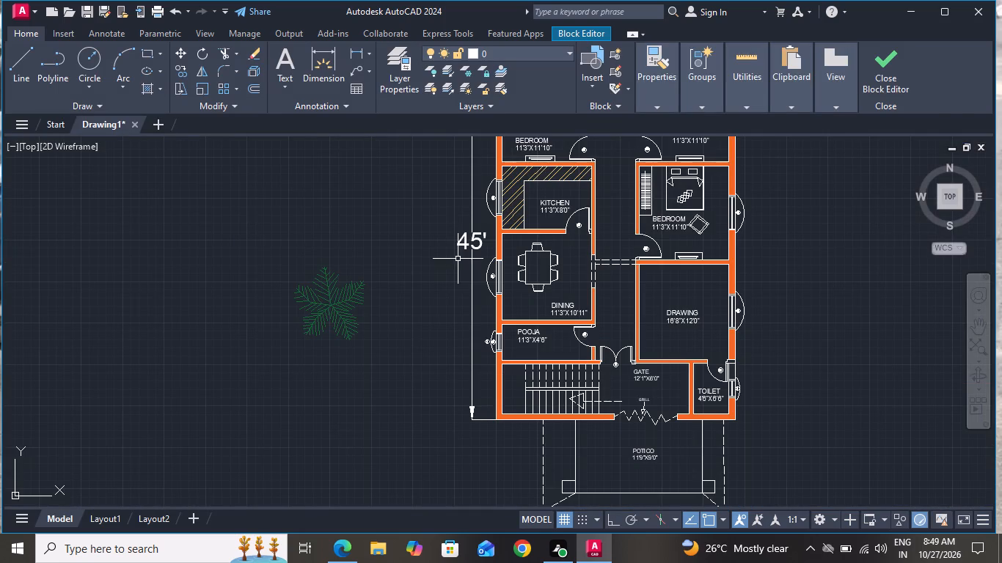
# Scale the green palm block down to roughly half its size, using a base point near its centre.
pyautogui.click(309, 287)
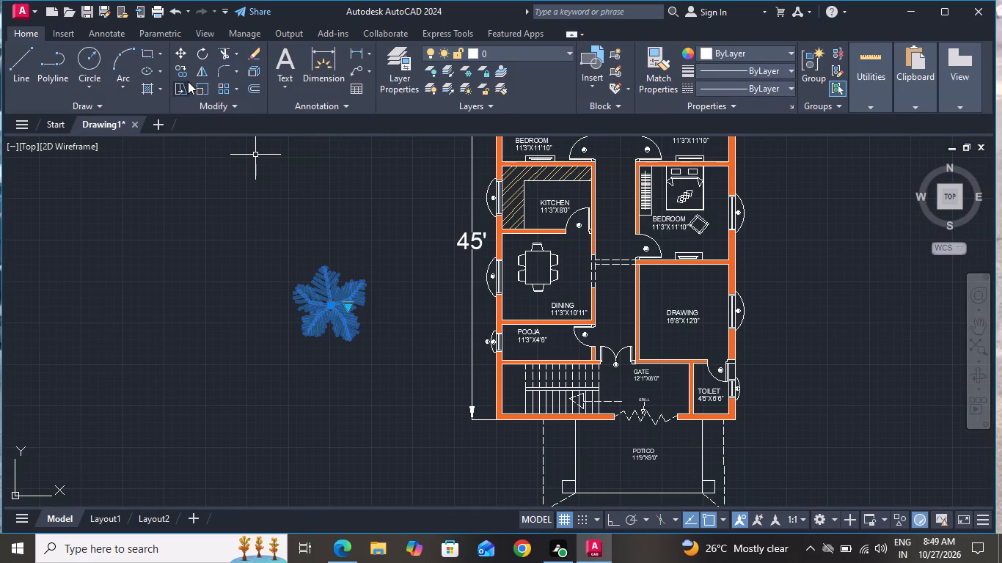
pyautogui.click(202, 88)
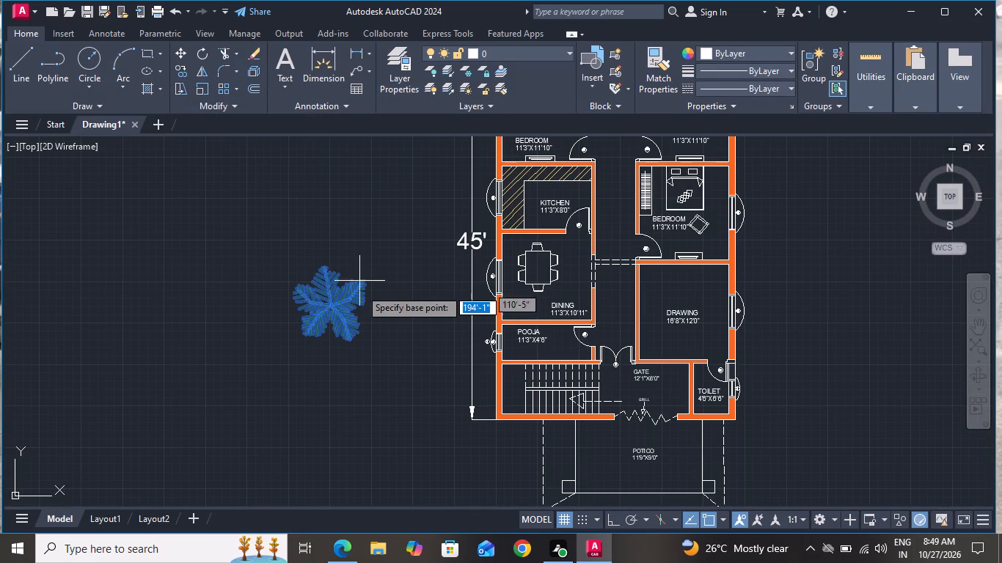
pyautogui.click(342, 319)
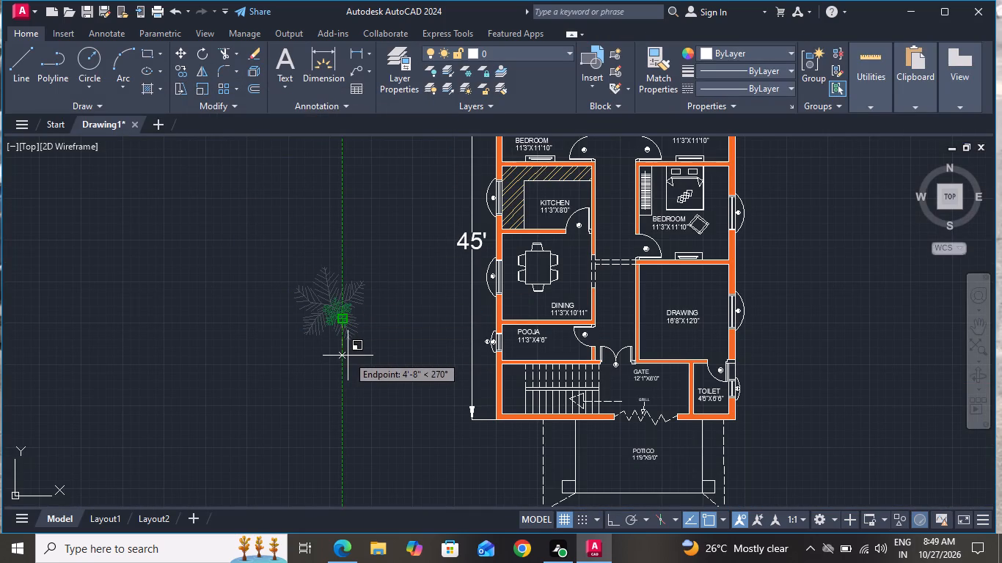
pyautogui.click(348, 356)
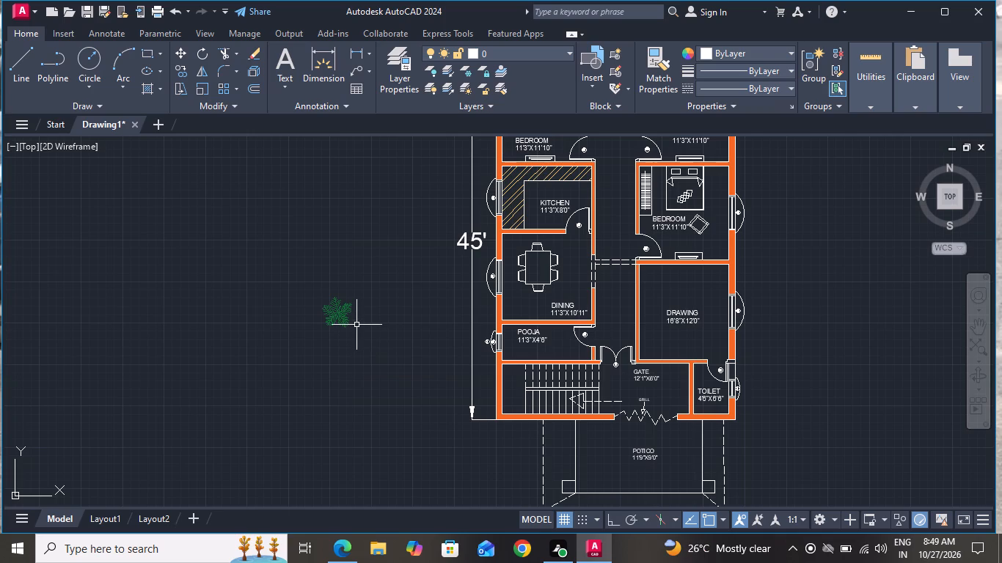
# Move the reduced palm block from outside the plan onto the middle of the dining table.
pyautogui.click(355, 277)
pyautogui.click(271, 331)
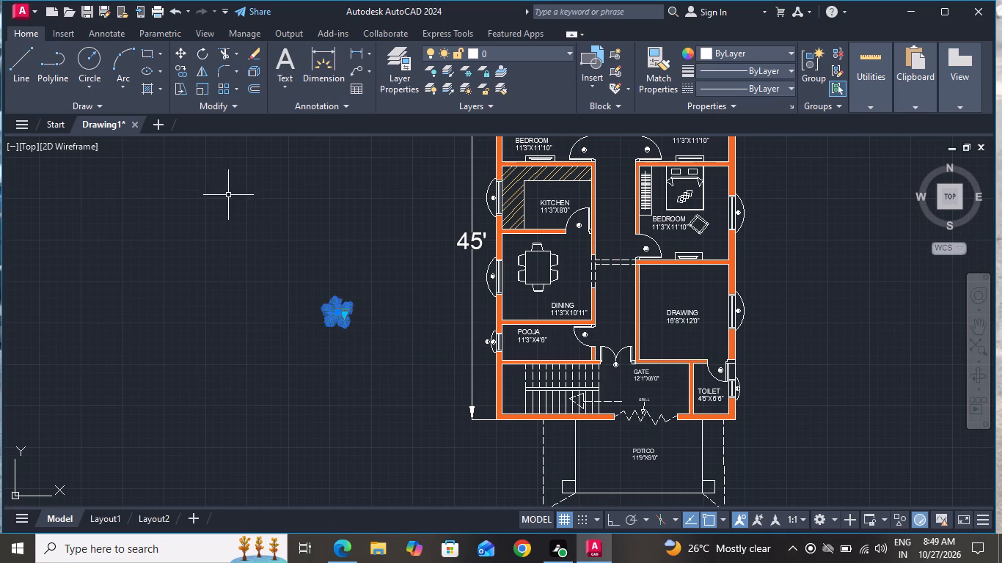
pyautogui.click(184, 53)
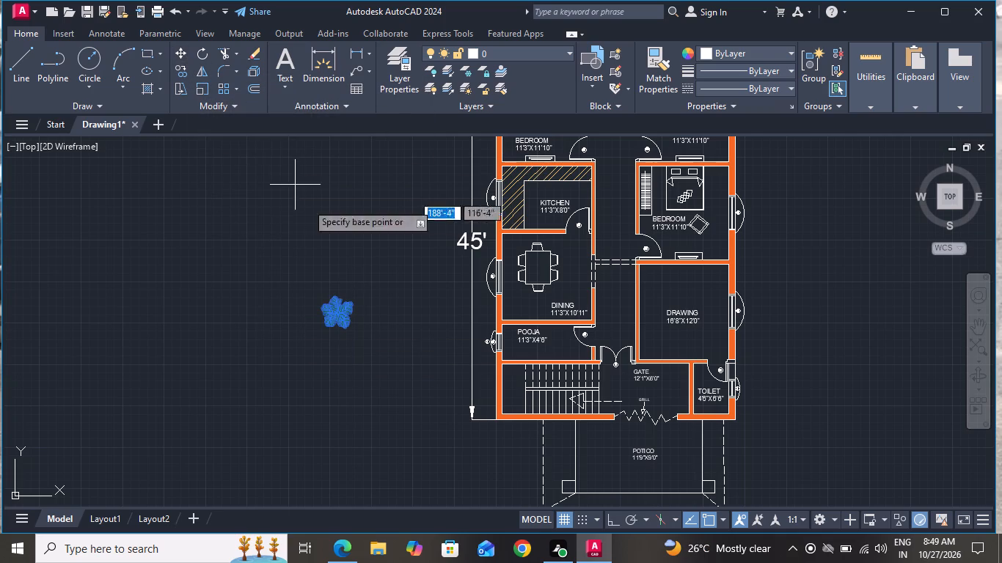
pyautogui.click(337, 320)
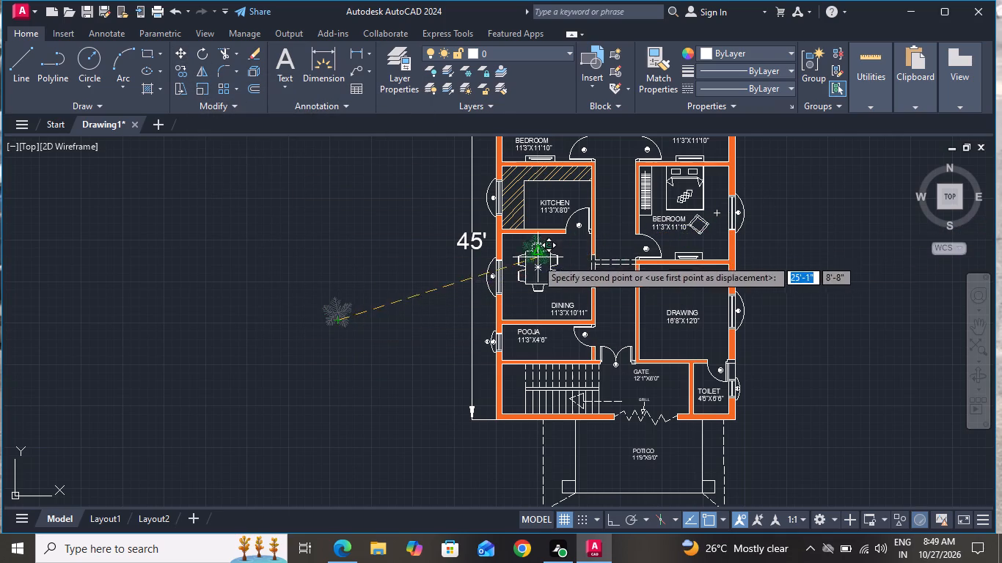
pyautogui.scroll(4, 533, 260)
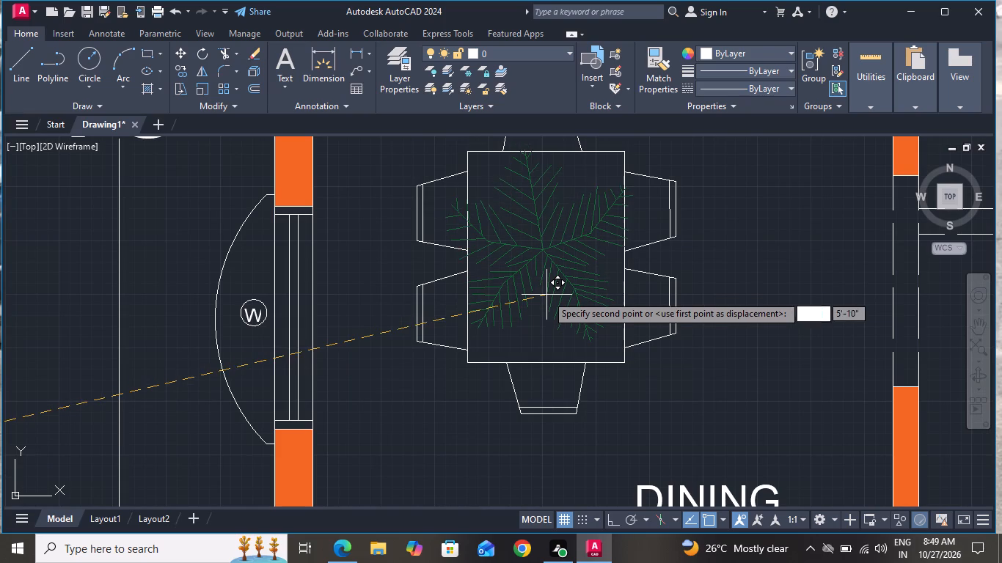
pyautogui.click(555, 306)
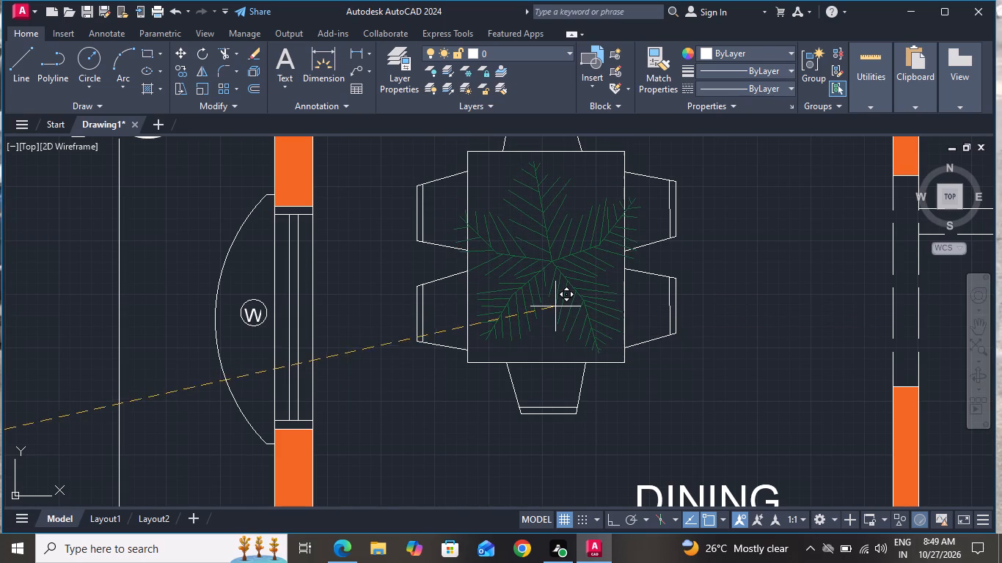
# Scale the palm block on the dining table down to roughly a third of its size, using a base point near its centre.
pyautogui.scroll(-2, 546, 306)
pyautogui.scroll(-2, 472, 309)
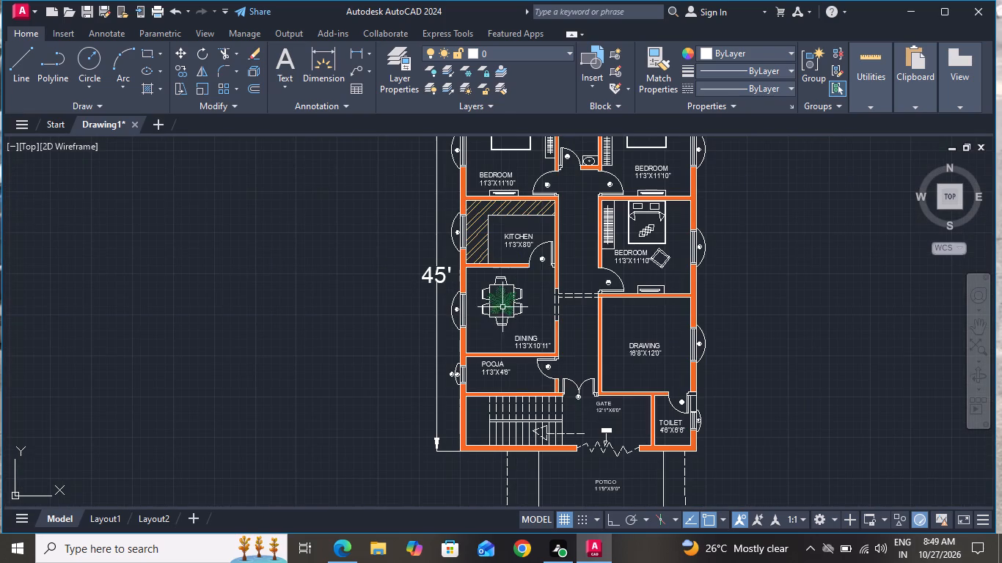
pyautogui.scroll(2, 521, 306)
pyautogui.click(473, 292)
pyautogui.rightClick(475, 290)
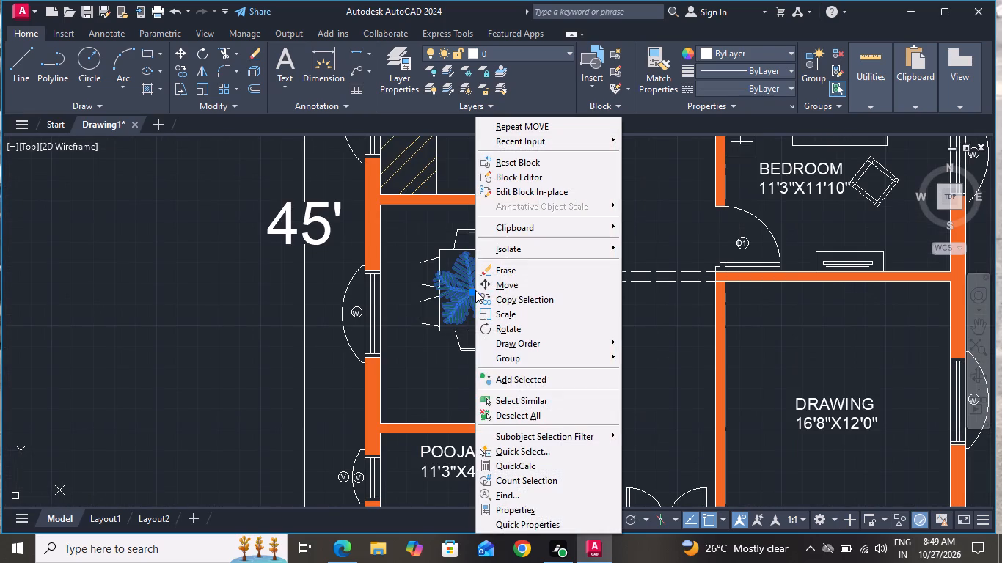
pyautogui.click(455, 292)
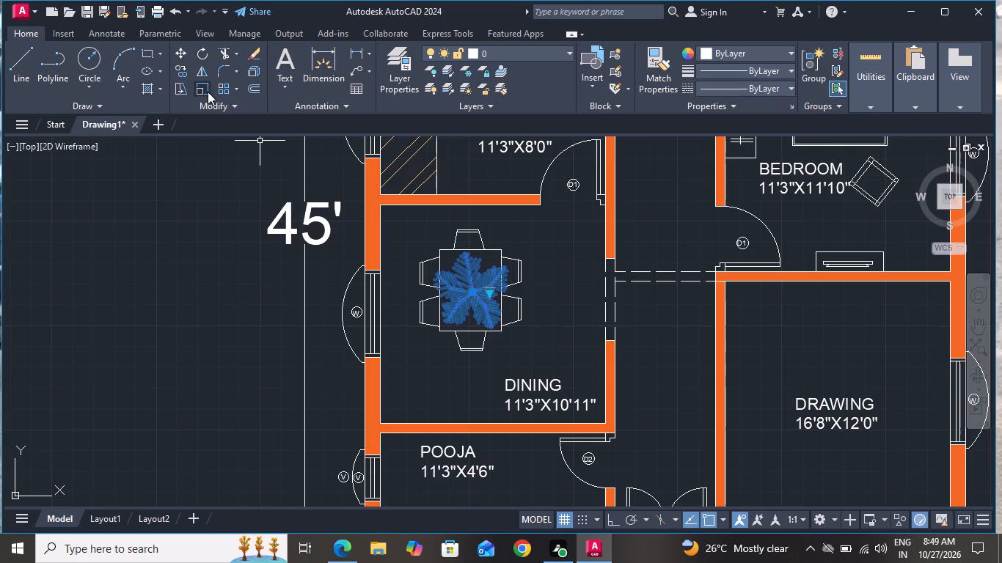
pyautogui.click(208, 91)
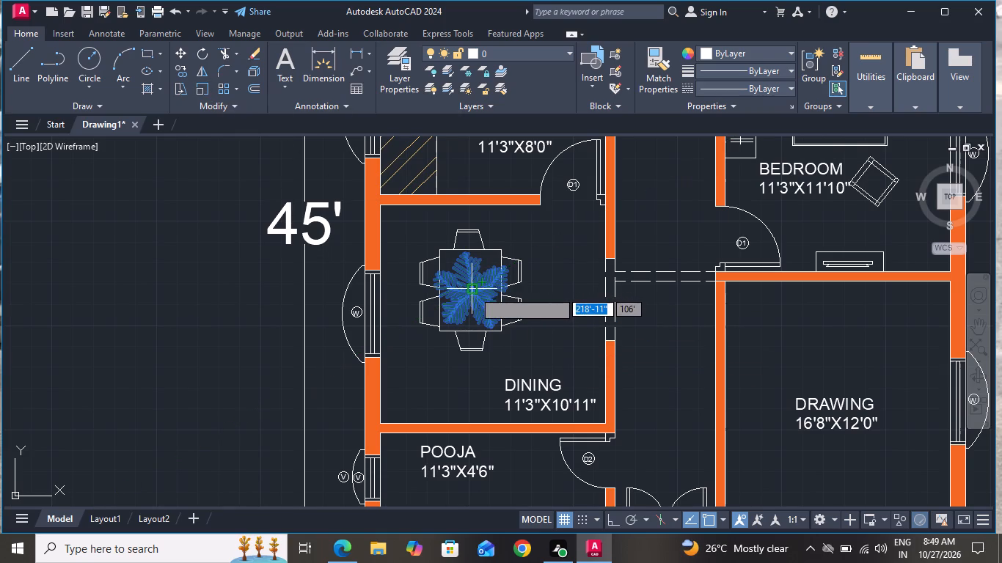
pyautogui.click(473, 290)
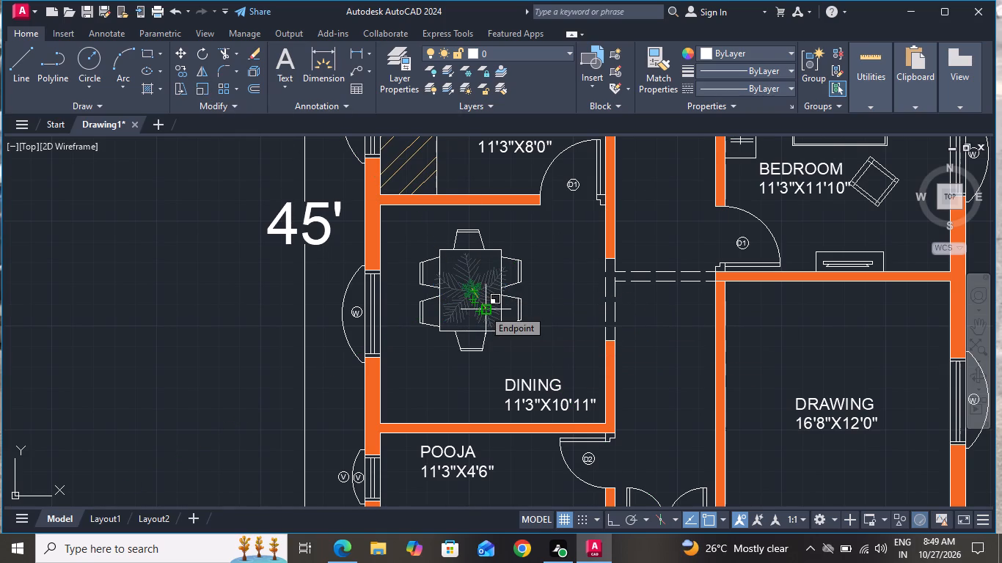
pyautogui.scroll(2, 483, 309)
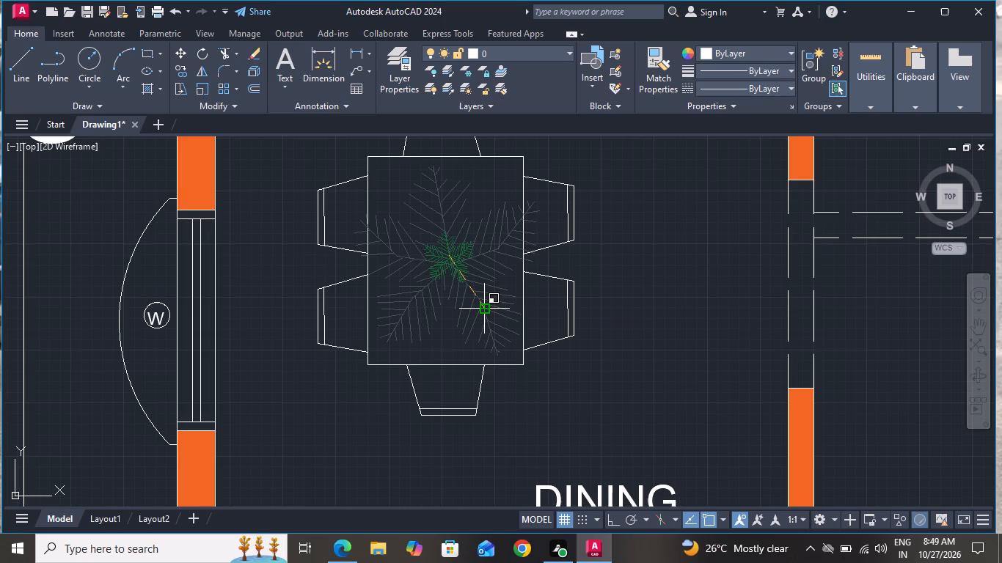
pyautogui.scroll(1, 483, 309)
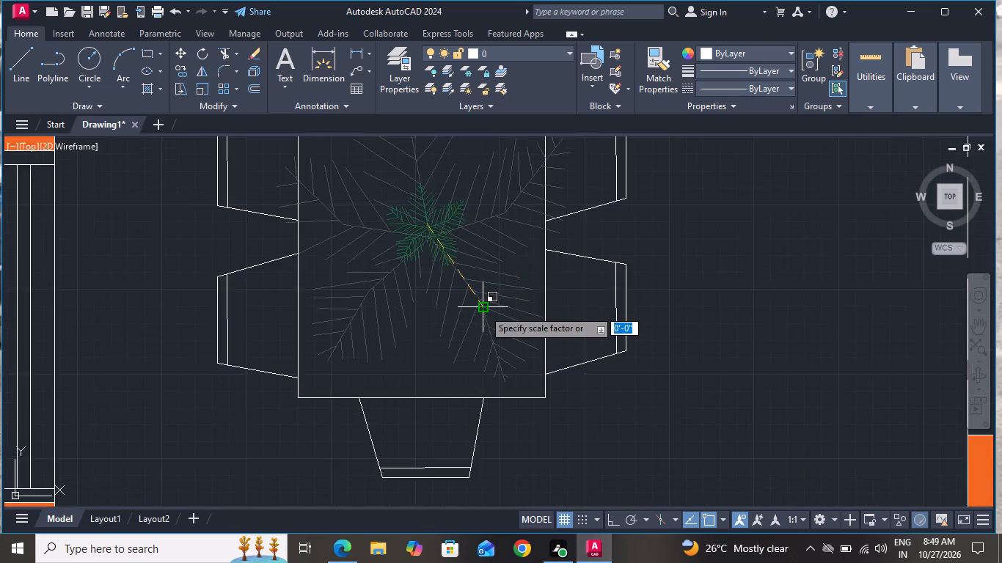
pyautogui.scroll(1, 483, 309)
pyautogui.scroll(-2, 483, 309)
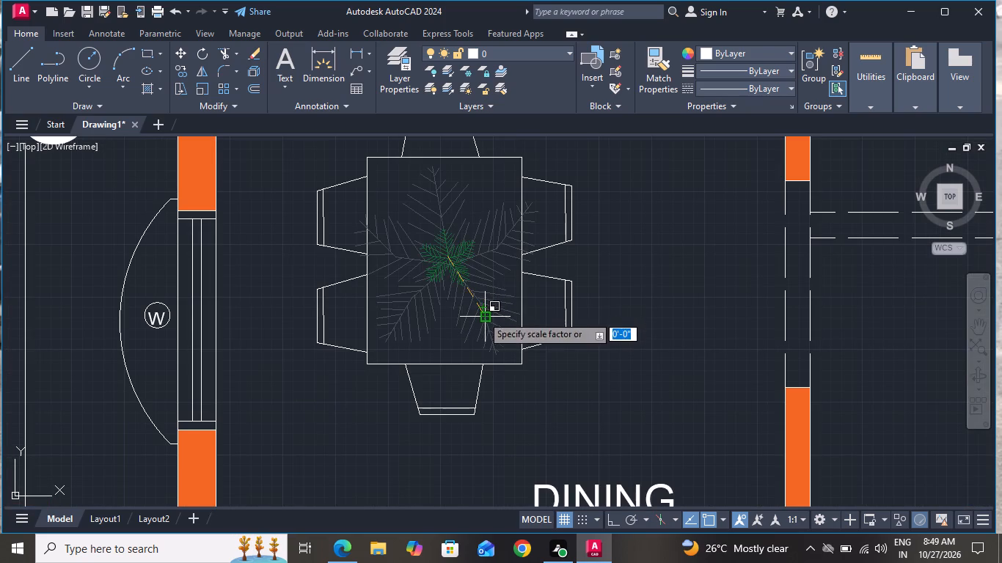
pyautogui.click(482, 320)
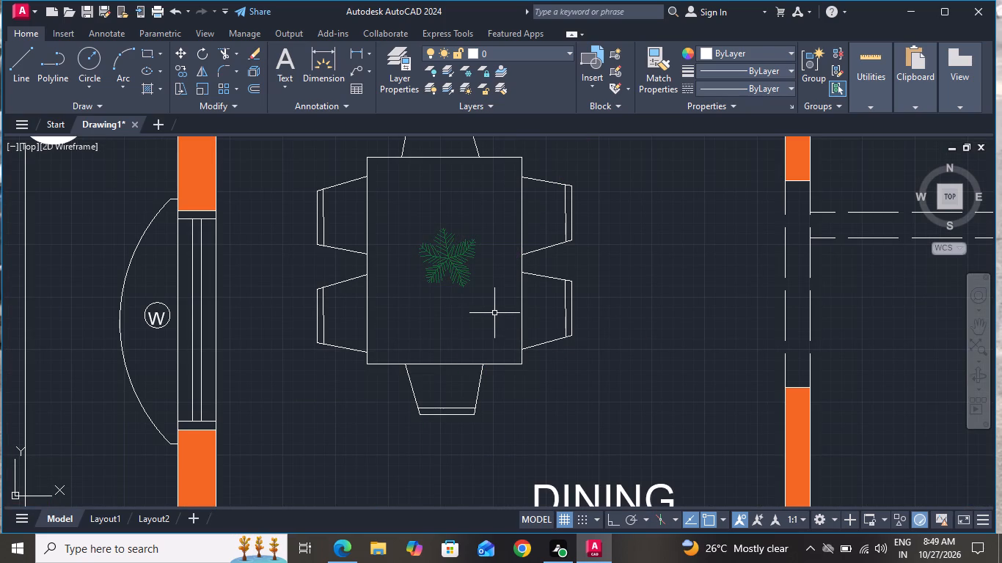
# Copy the dining-table palm into a column of seven along the inner side of the portico's left edge line.
pyautogui.click(449, 249)
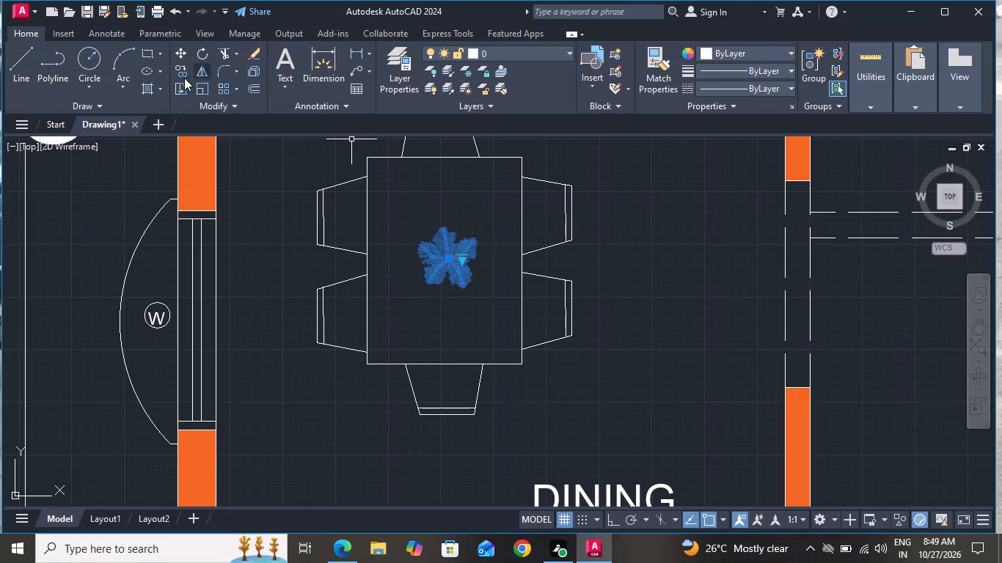
pyautogui.click(184, 77)
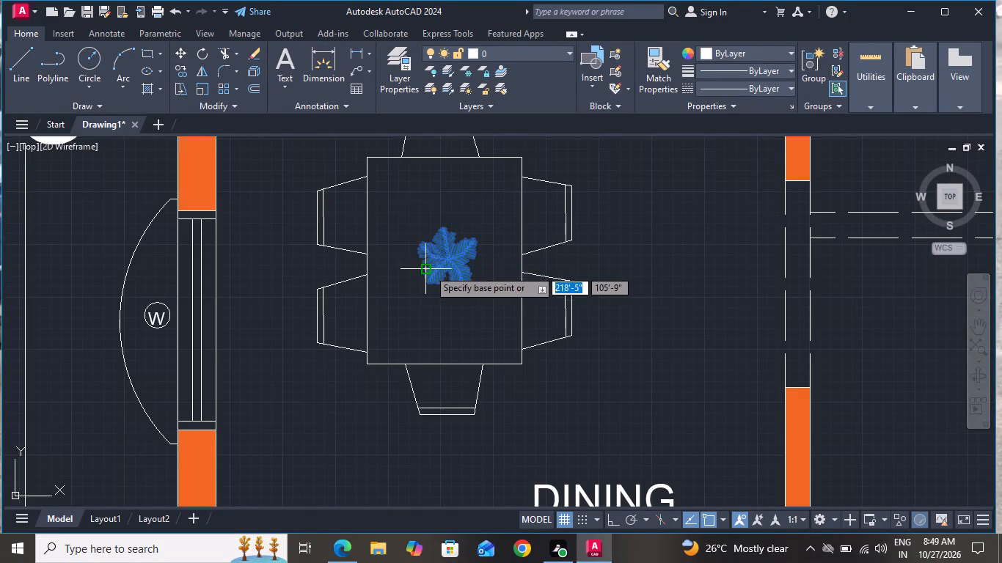
pyautogui.click(441, 263)
pyautogui.scroll(-4, 483, 287)
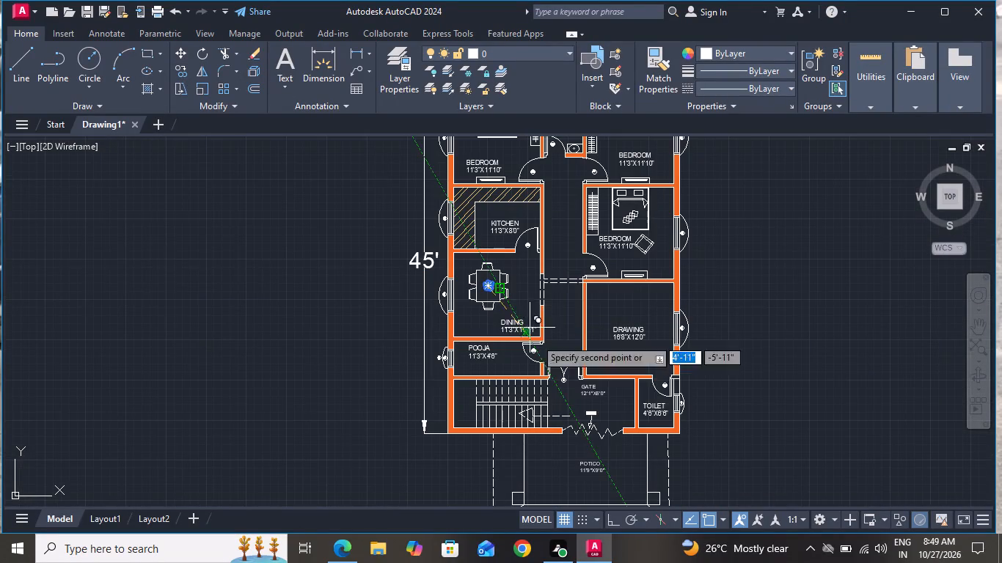
pyautogui.scroll(2, 556, 407)
pyautogui.scroll(-2, 576, 360)
pyautogui.scroll(1, 555, 445)
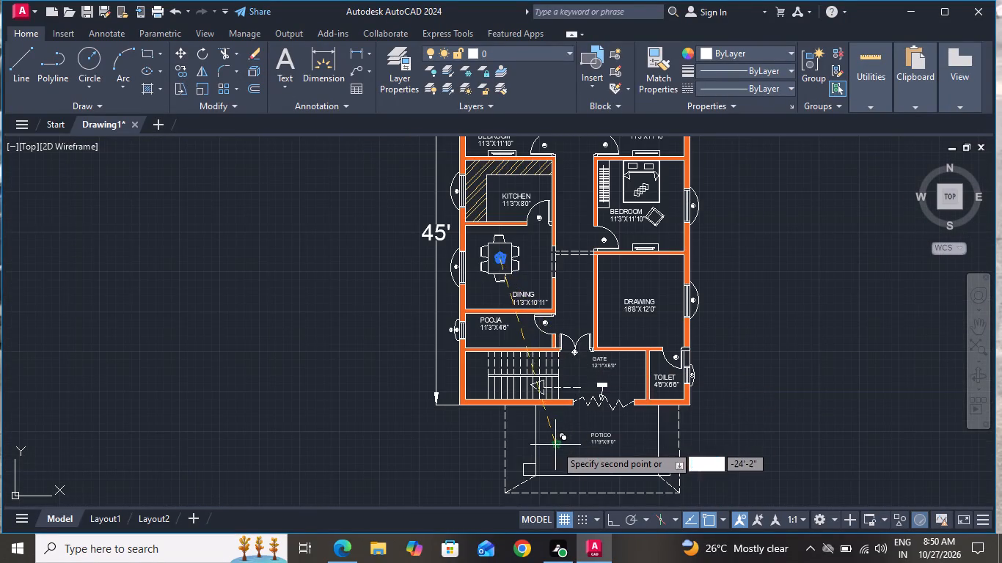
pyautogui.scroll(2, 555, 445)
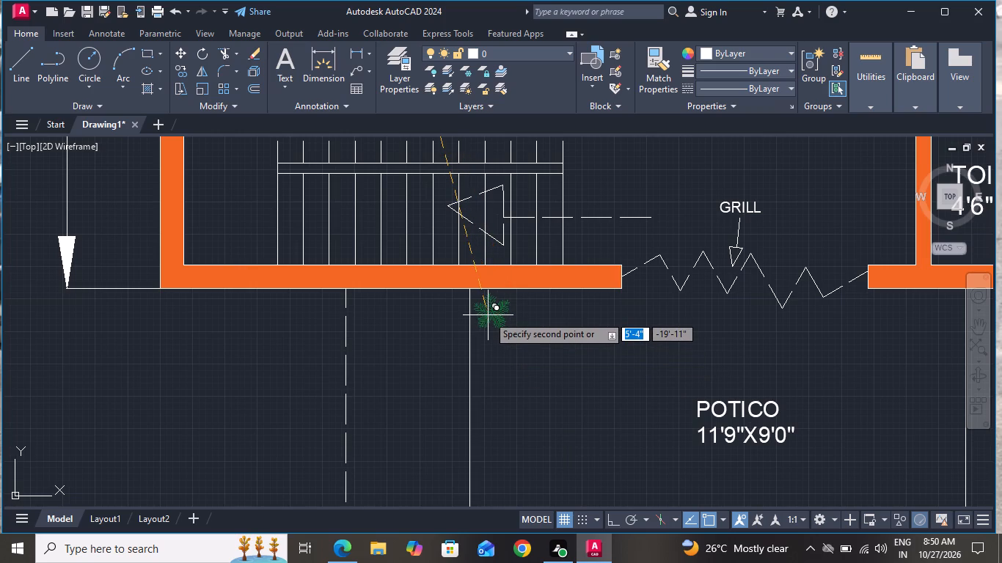
pyautogui.click(488, 315)
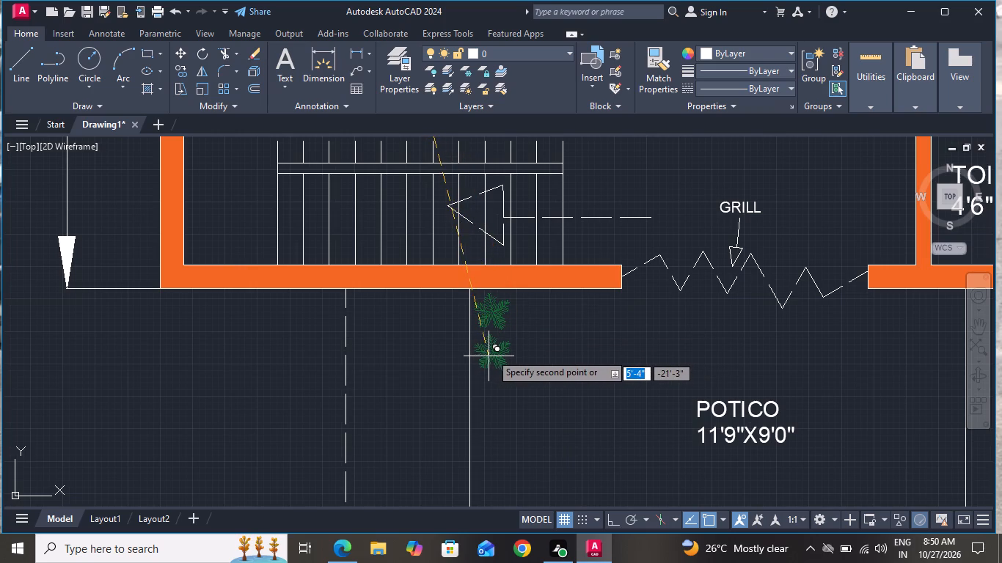
pyautogui.click(491, 353)
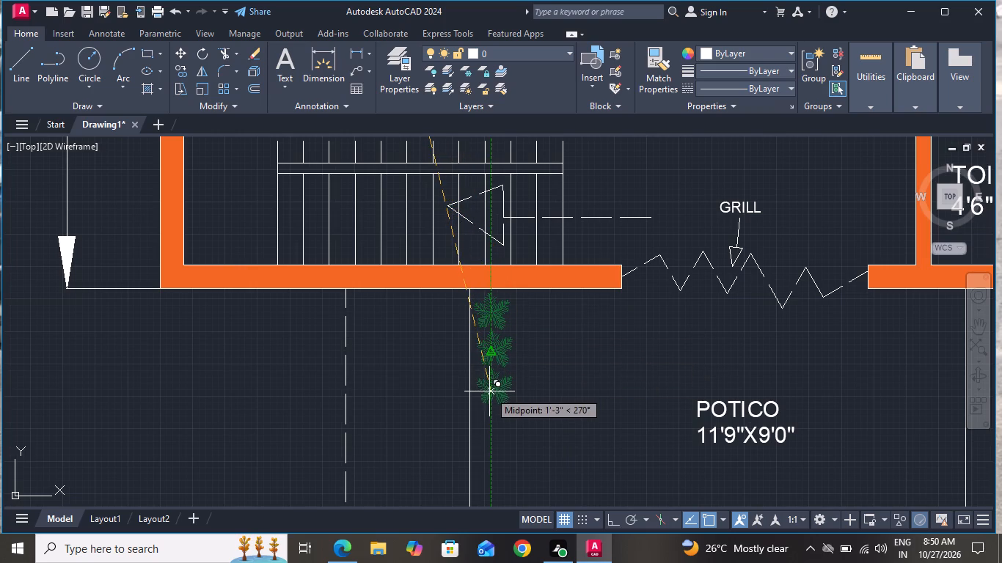
pyautogui.click(487, 392)
pyautogui.click(489, 435)
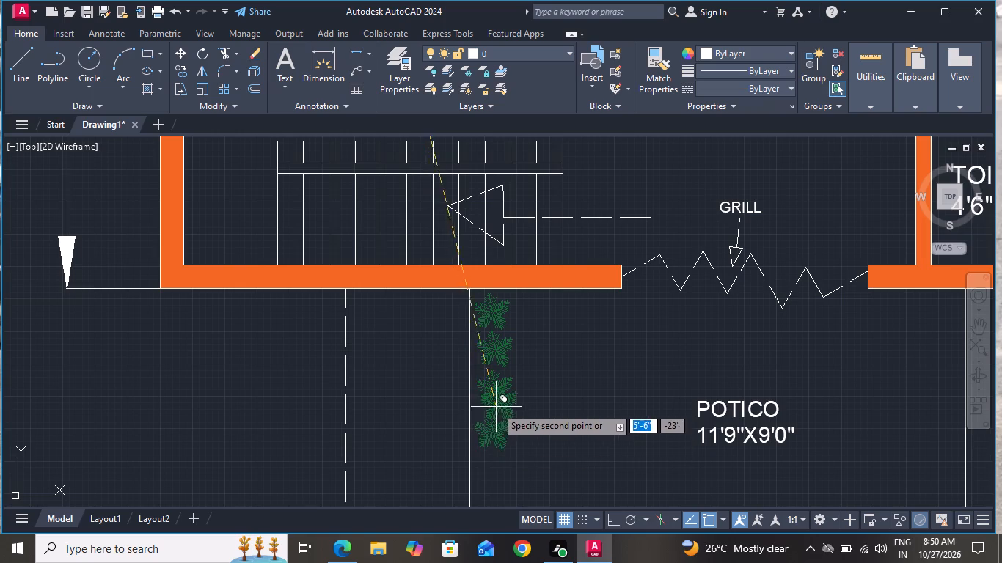
pyautogui.scroll(-2, 502, 394)
pyautogui.scroll(2, 488, 442)
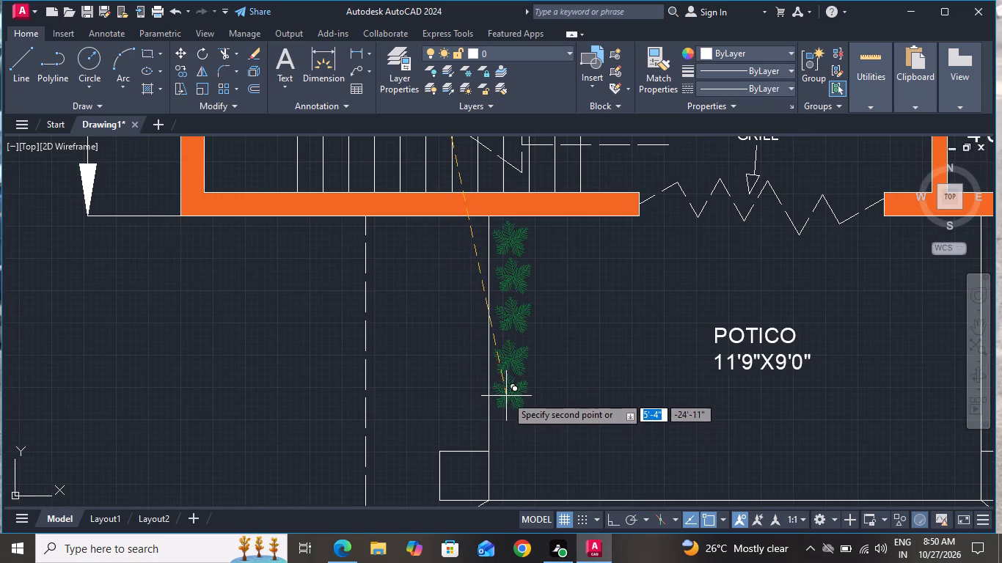
pyautogui.click(506, 396)
pyautogui.click(508, 436)
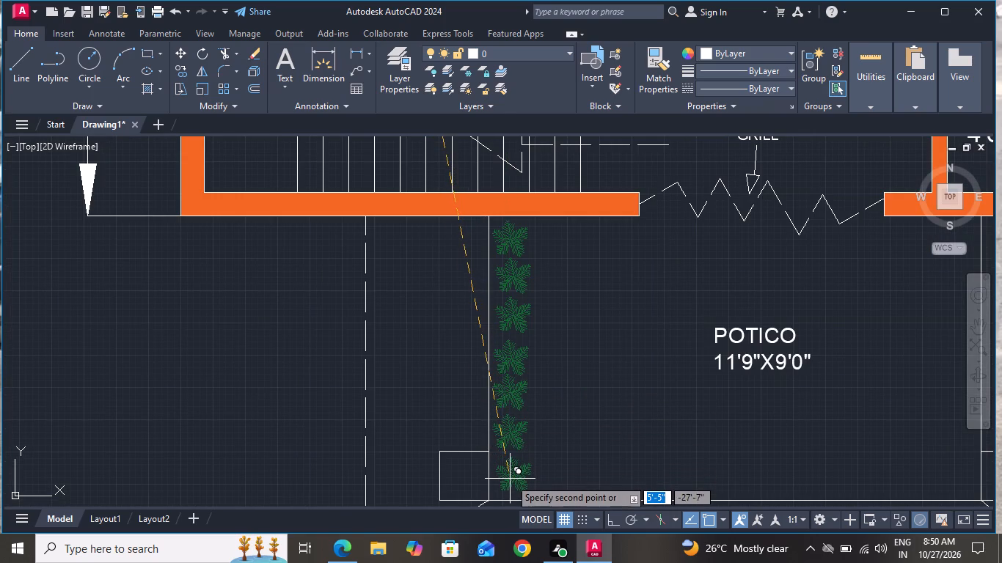
pyautogui.click(510, 480)
# Place seven more palm copies in a matching column along the inner side of the portico's right edge line.
pyautogui.scroll(-2, 414, 439)
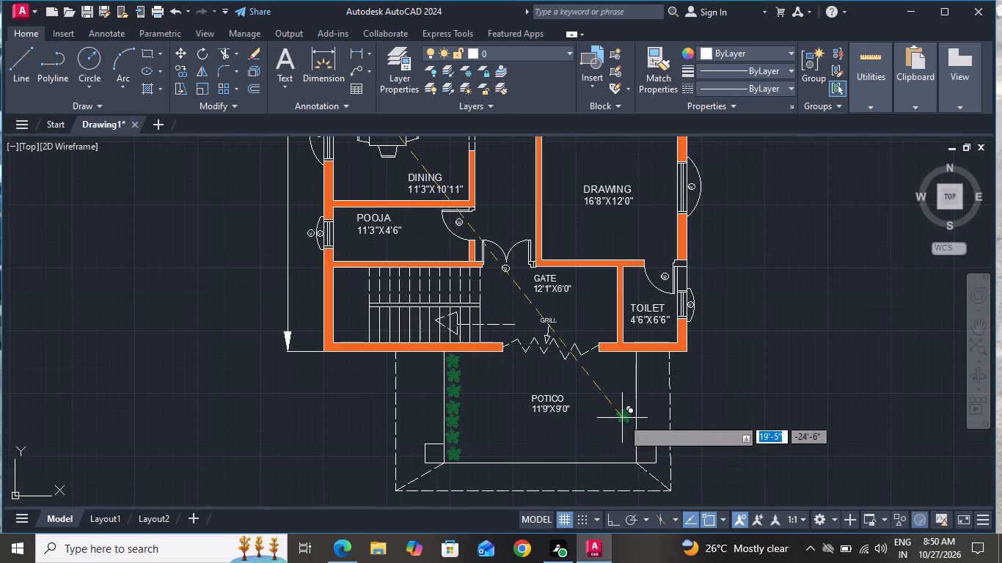
pyautogui.scroll(2, 625, 373)
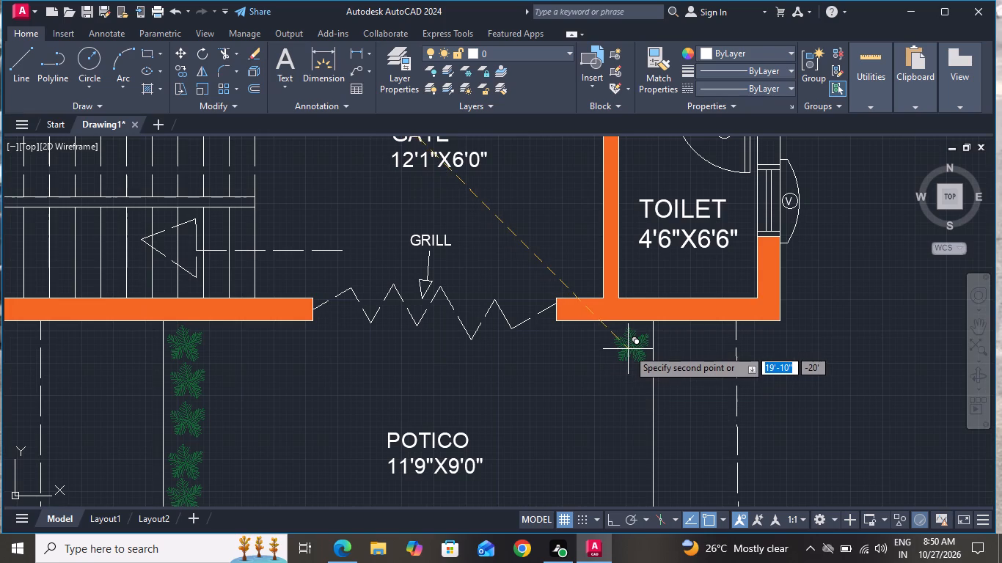
pyautogui.click(628, 349)
pyautogui.click(630, 383)
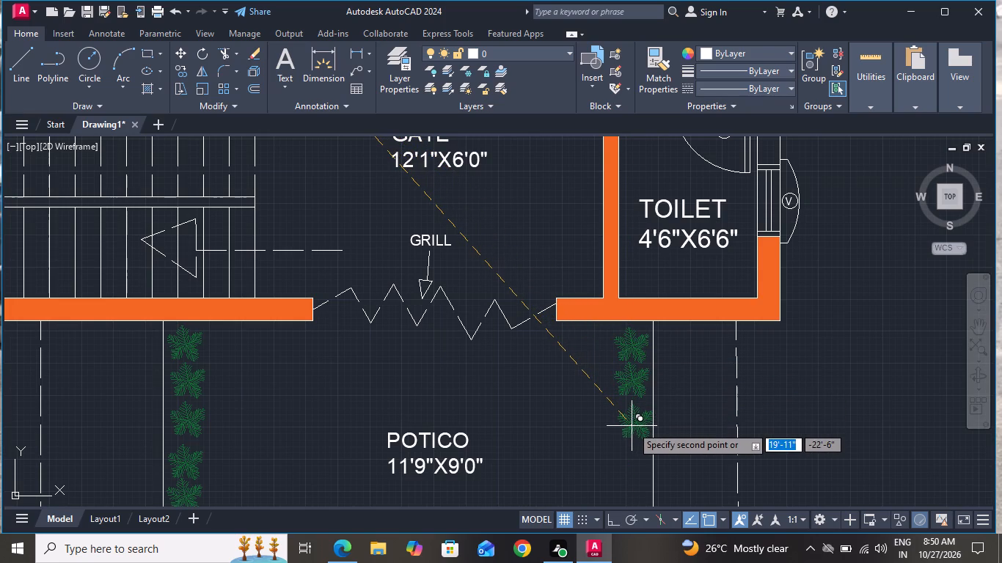
pyautogui.click(631, 422)
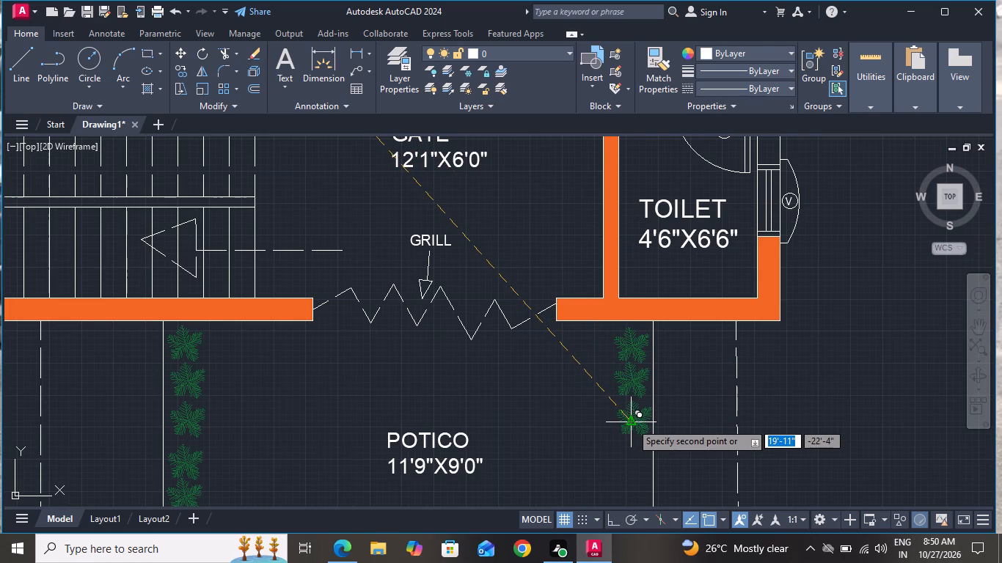
pyautogui.click(629, 462)
pyautogui.scroll(-2, 630, 395)
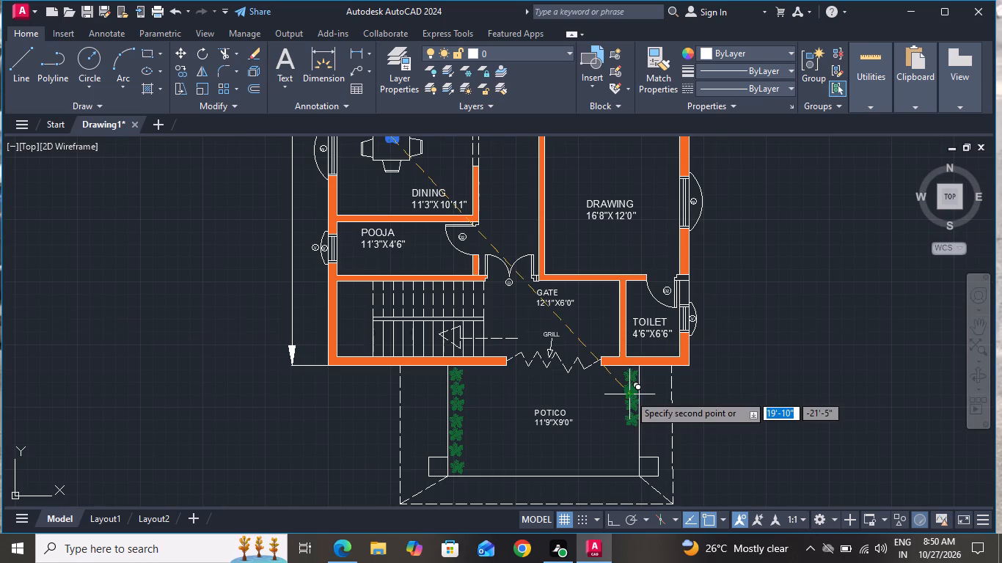
pyautogui.scroll(3, 620, 435)
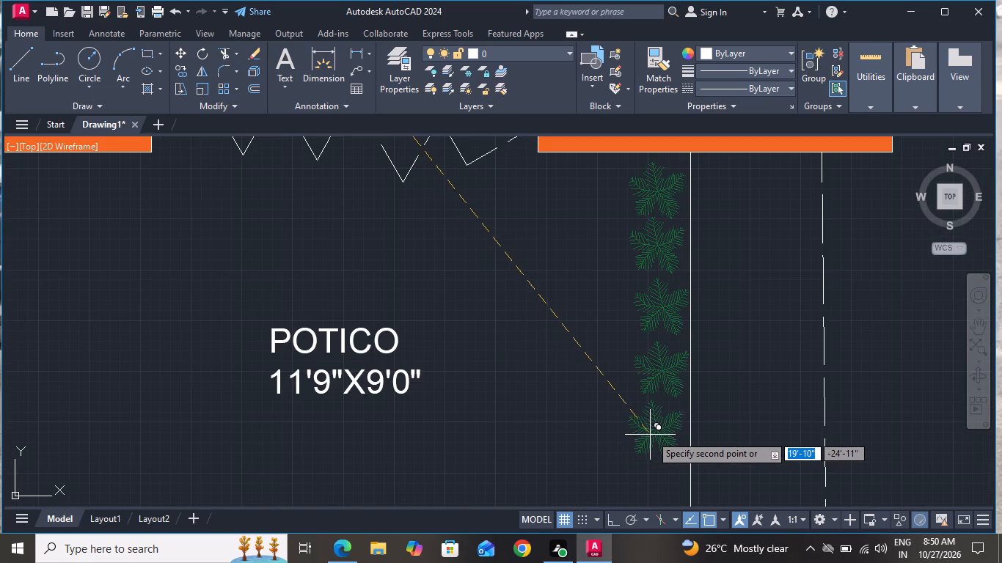
pyautogui.click(654, 435)
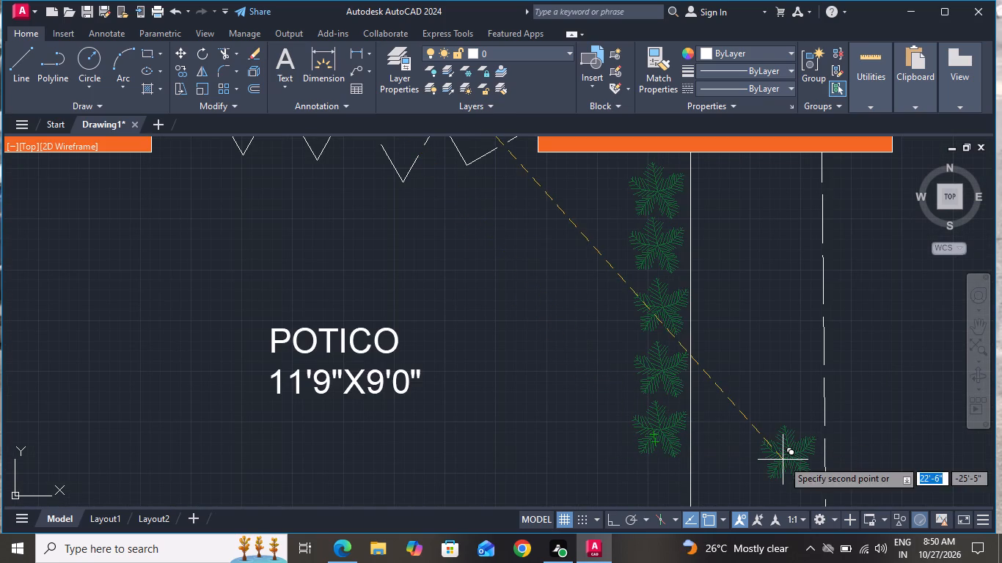
pyautogui.scroll(-2, 725, 369)
pyautogui.scroll(2, 700, 435)
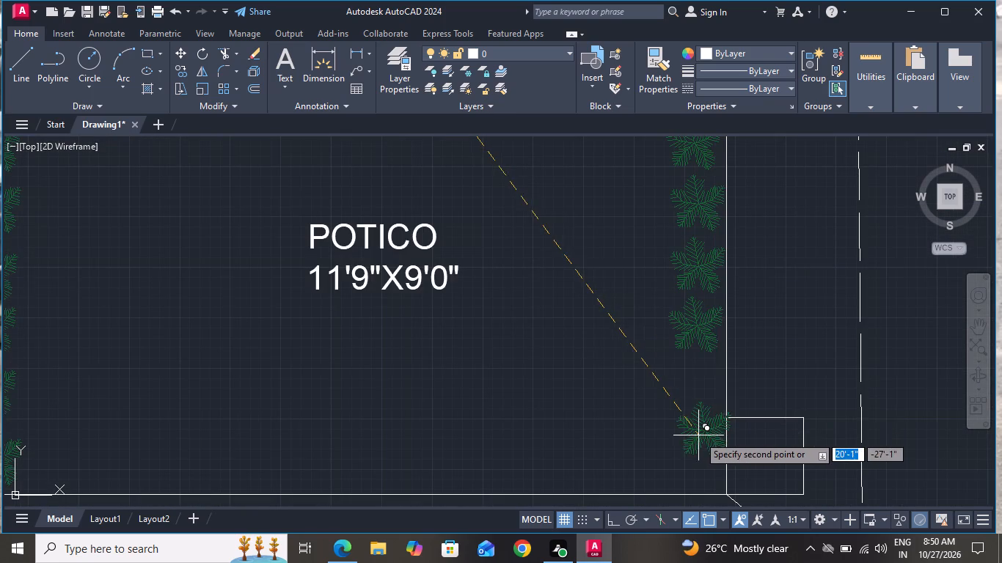
pyautogui.click(690, 388)
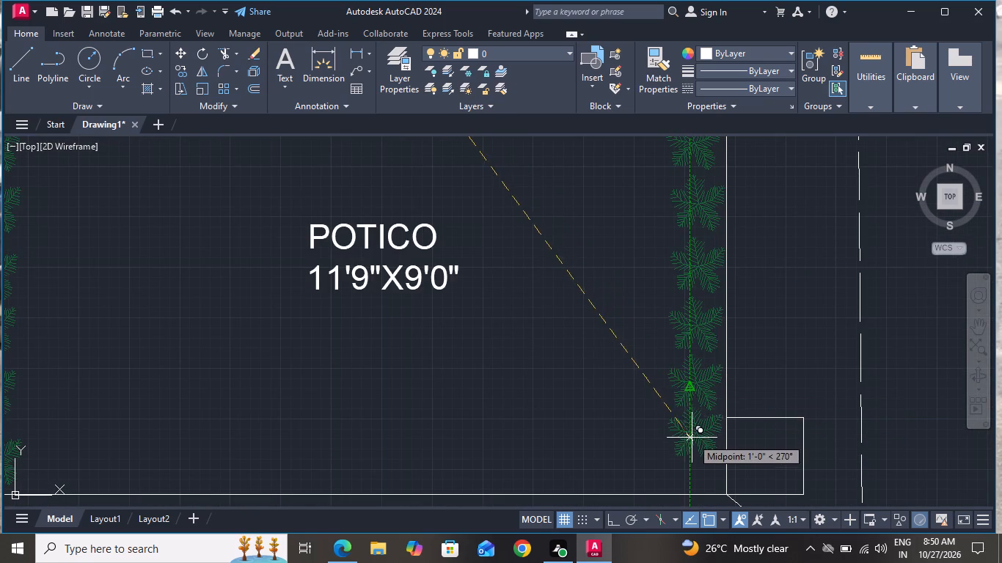
pyautogui.click(693, 448)
# Place four palm copies in a column below the toilet wall, between the portico's right edge and the dashed outline.
pyautogui.scroll(-2, 683, 457)
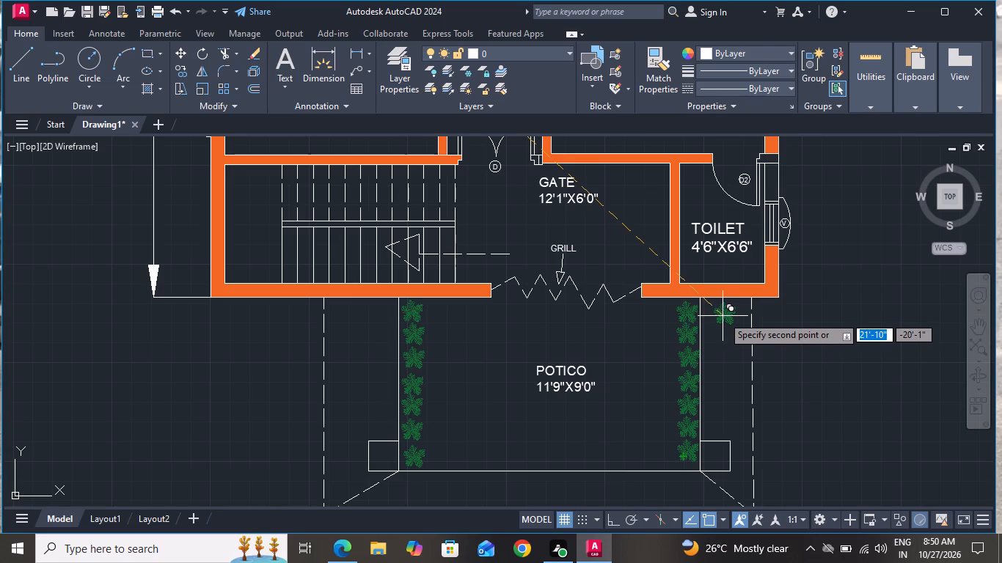
pyautogui.scroll(1, 718, 316)
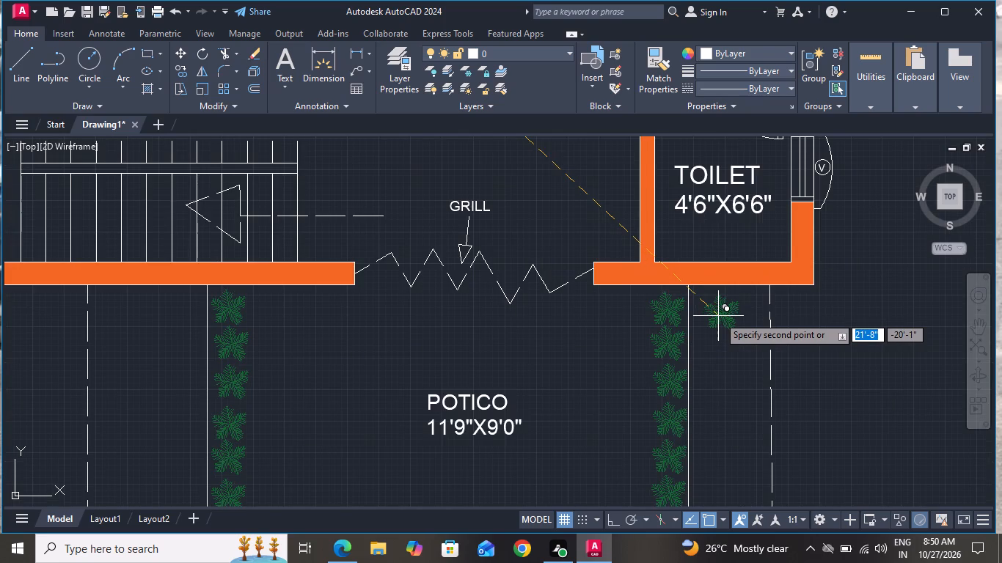
pyautogui.click(718, 310)
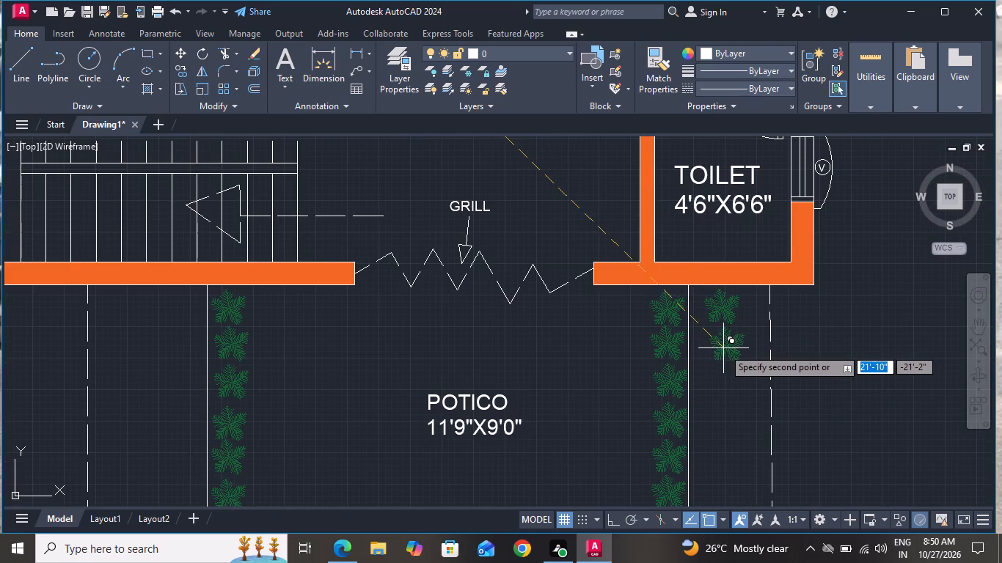
pyautogui.click(723, 348)
pyautogui.click(723, 386)
pyautogui.click(723, 426)
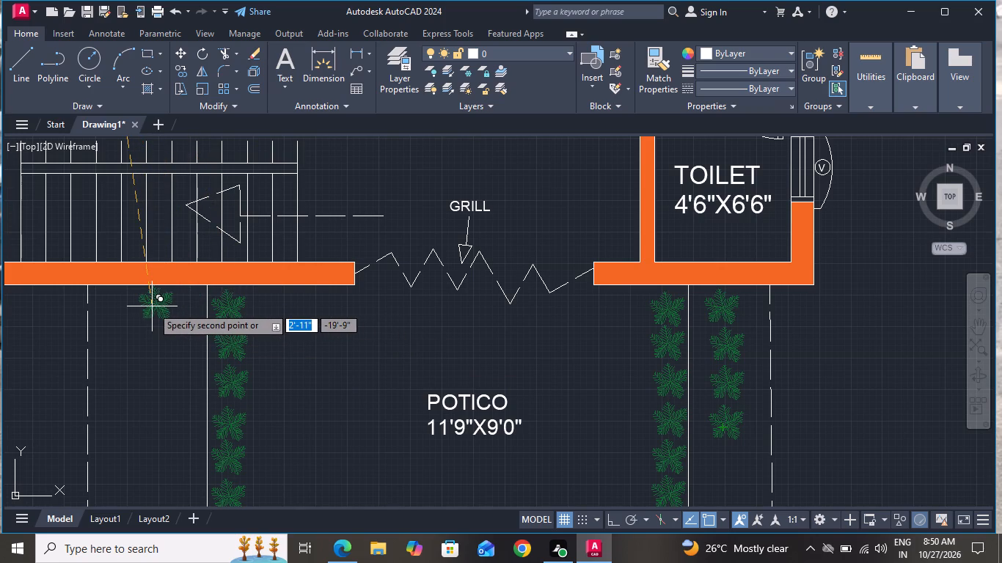
# Place four palm copies in a column below the staircase wall, between the portico's left edge and the dashed outline.
pyautogui.click(152, 306)
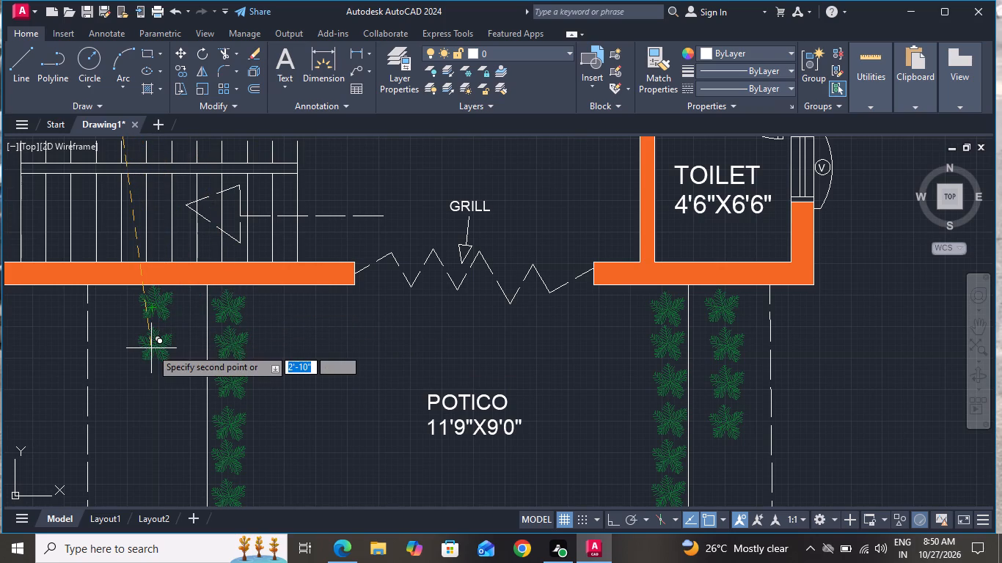
pyautogui.click(151, 348)
pyautogui.click(146, 385)
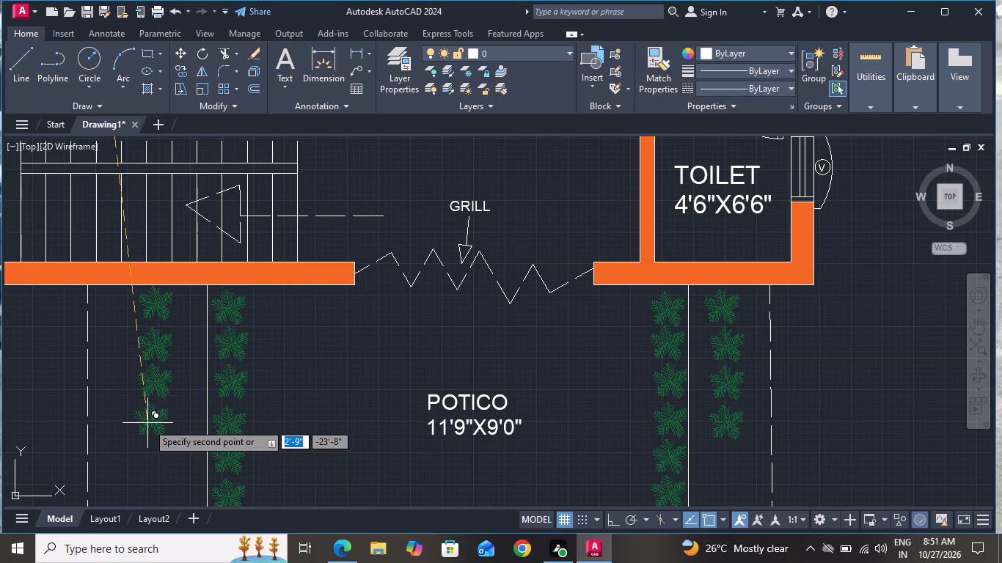
pyautogui.click(154, 423)
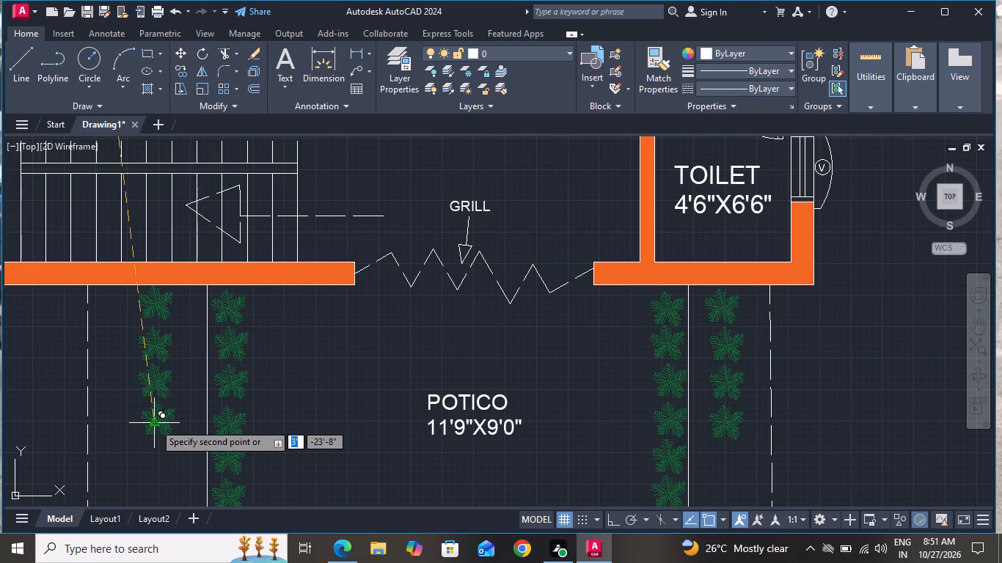
# Finish copying palms into the column below the staircase wall.
pyautogui.rightClick(154, 423)
pyautogui.click(216, 245)
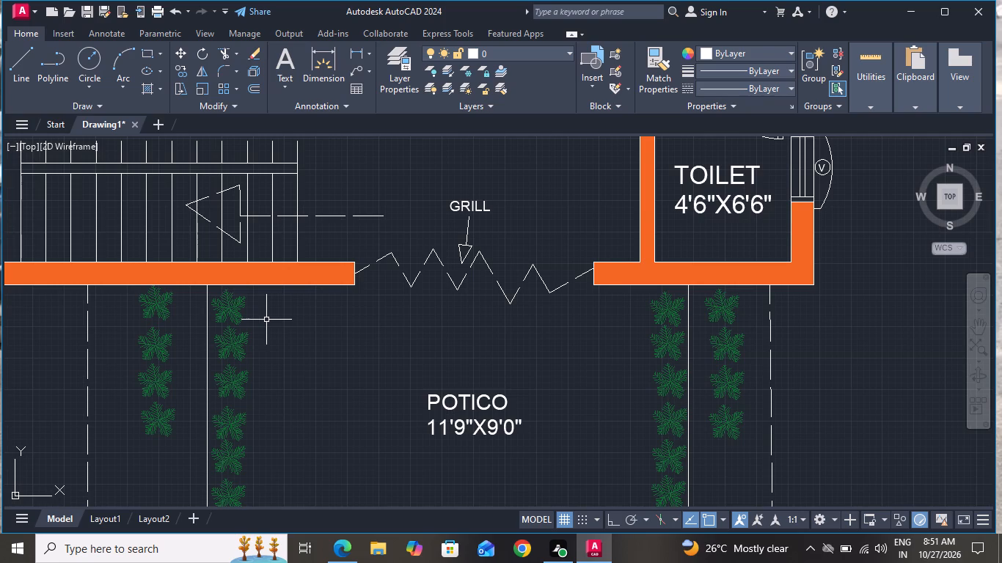
# Draw a sofa rectangle about 4'-9" by 1'-8" near the upper wall of the drawing room.
pyautogui.scroll(-2, 359, 333)
pyautogui.scroll(-2, 427, 348)
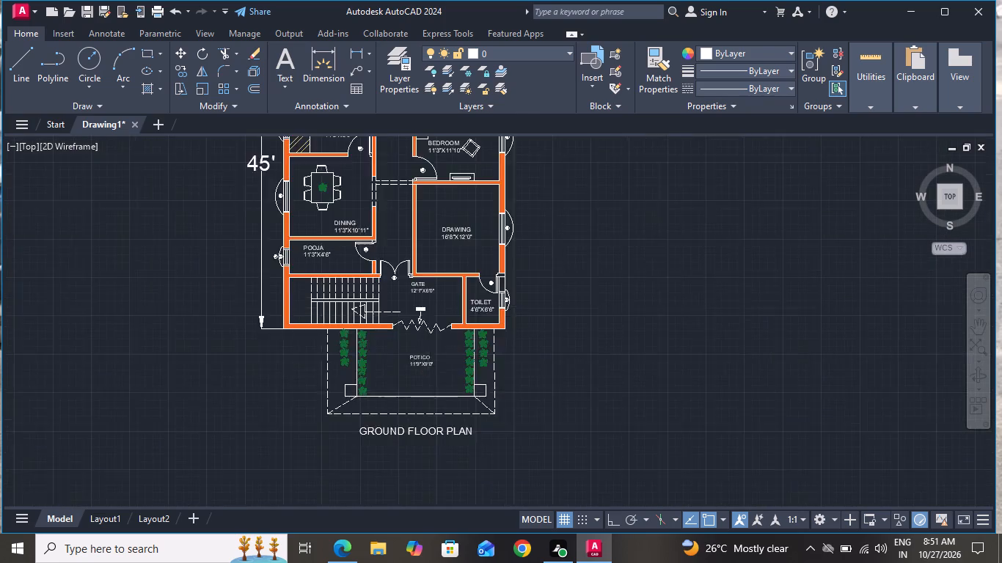
pyautogui.scroll(-1, 430, 350)
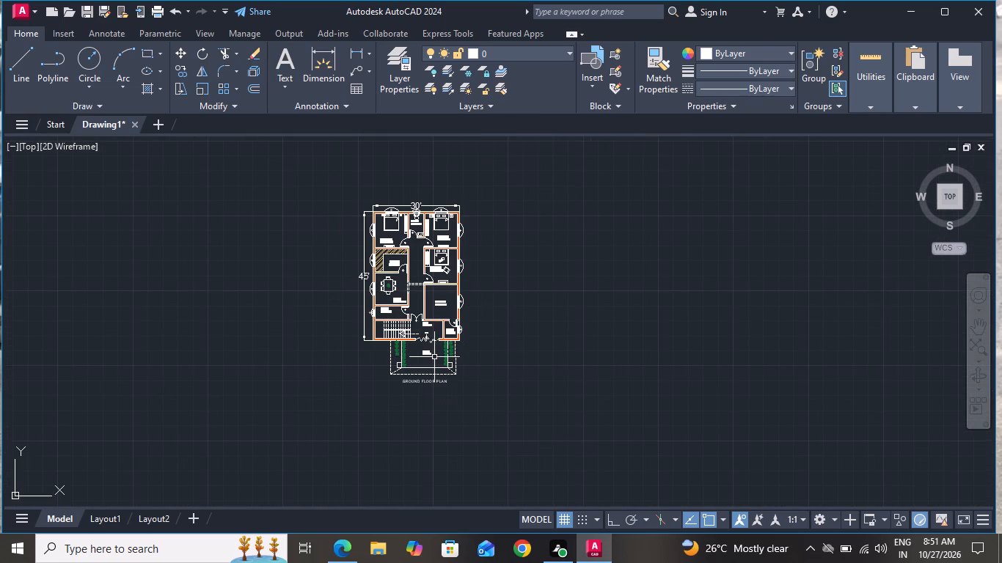
pyautogui.scroll(3, 412, 265)
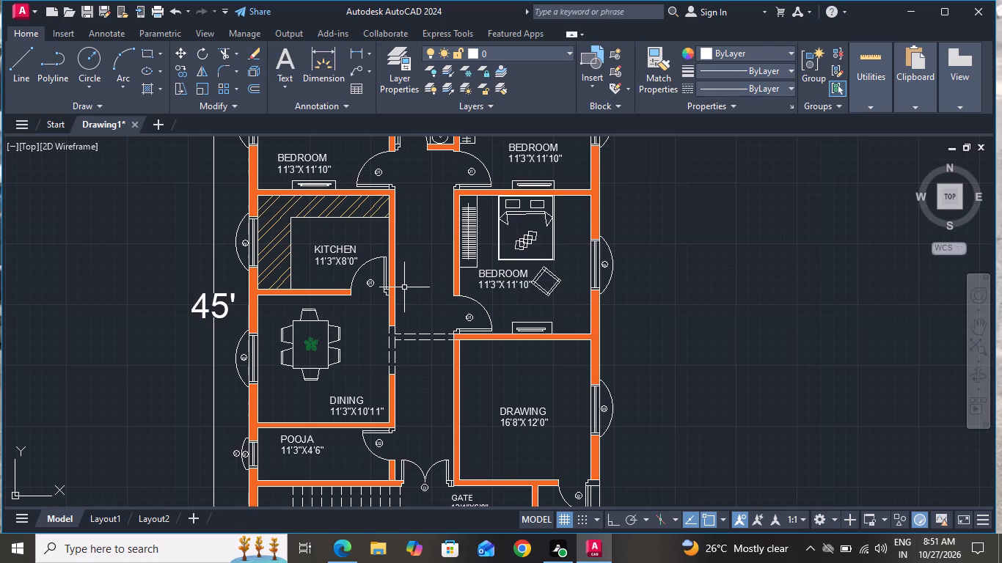
pyautogui.click(145, 49)
pyautogui.scroll(2, 577, 383)
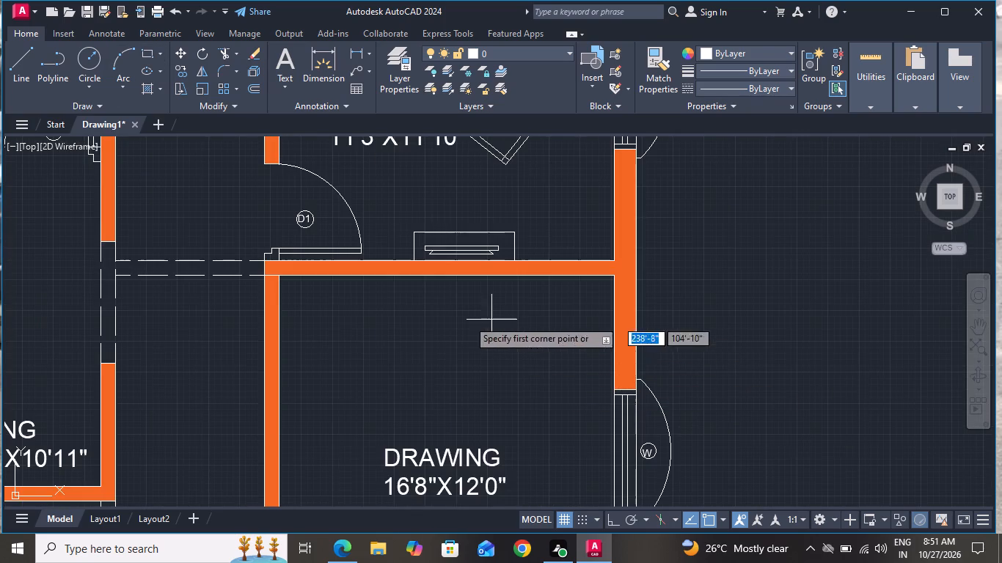
pyautogui.click(390, 305)
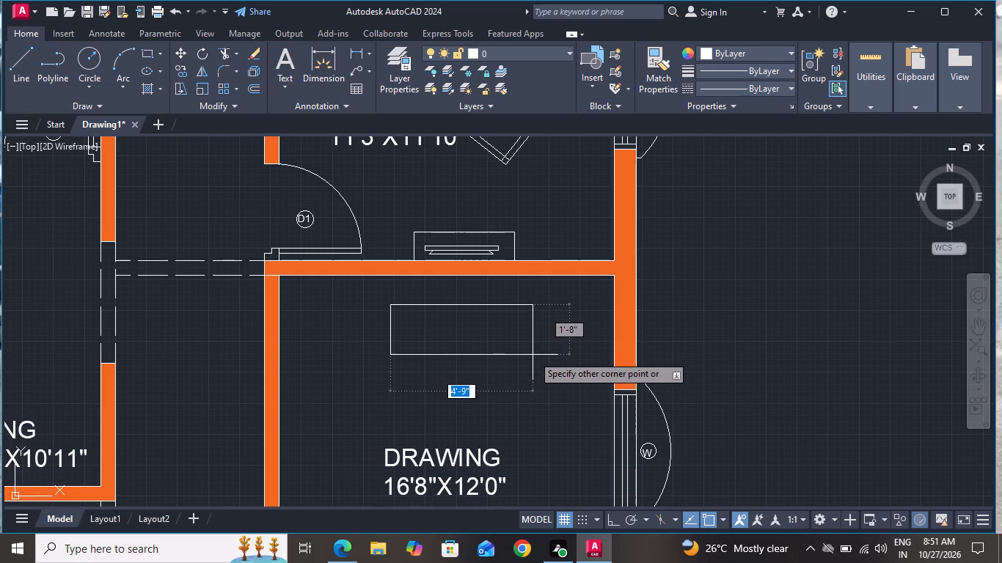
pyautogui.click(533, 357)
# Divide the sofa rectangle into three seats with two vertical lines, turning Ortho on for the second.
pyautogui.click(29, 63)
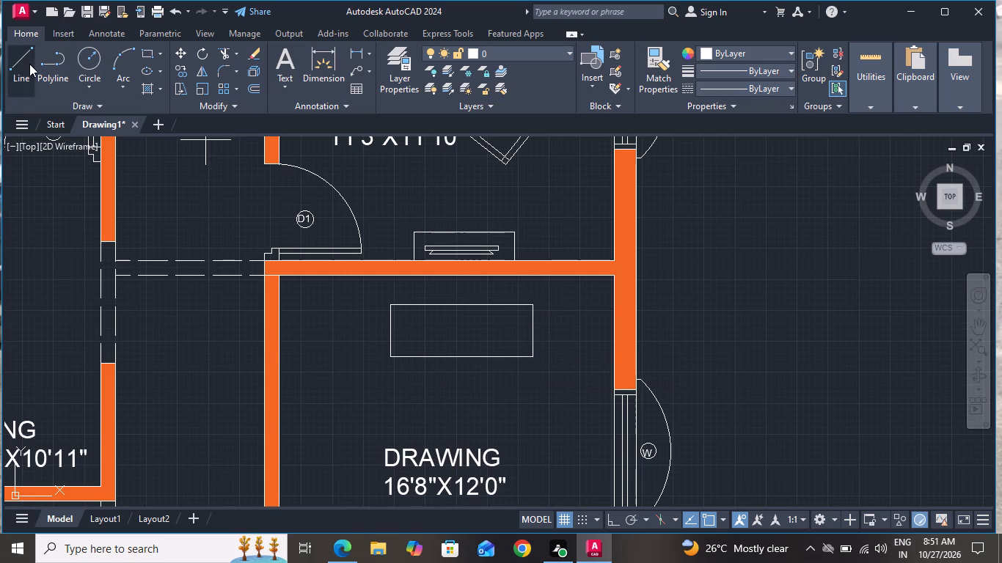
pyautogui.scroll(1, 452, 345)
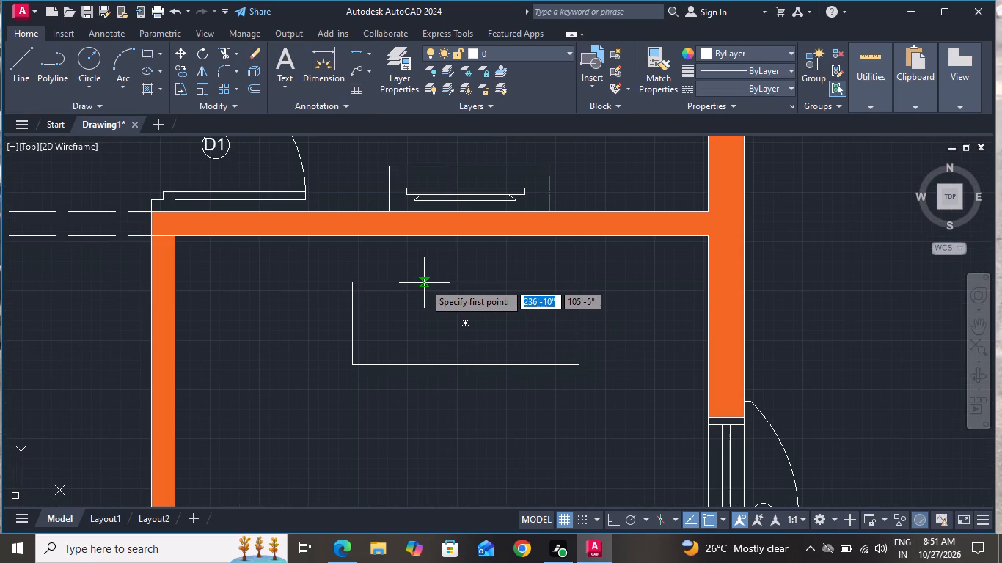
pyautogui.click(432, 284)
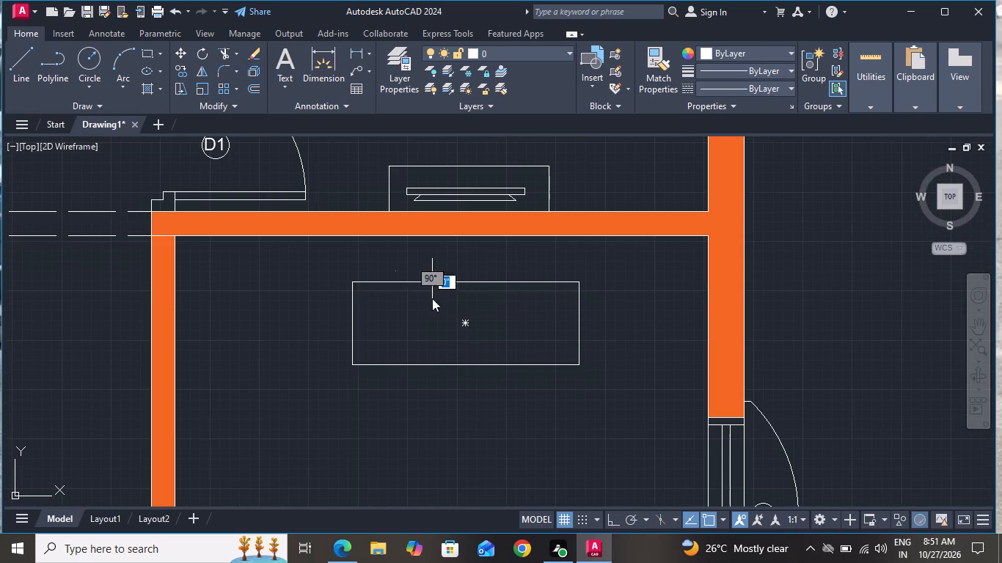
pyautogui.click(430, 364)
pyautogui.rightClick(430, 364)
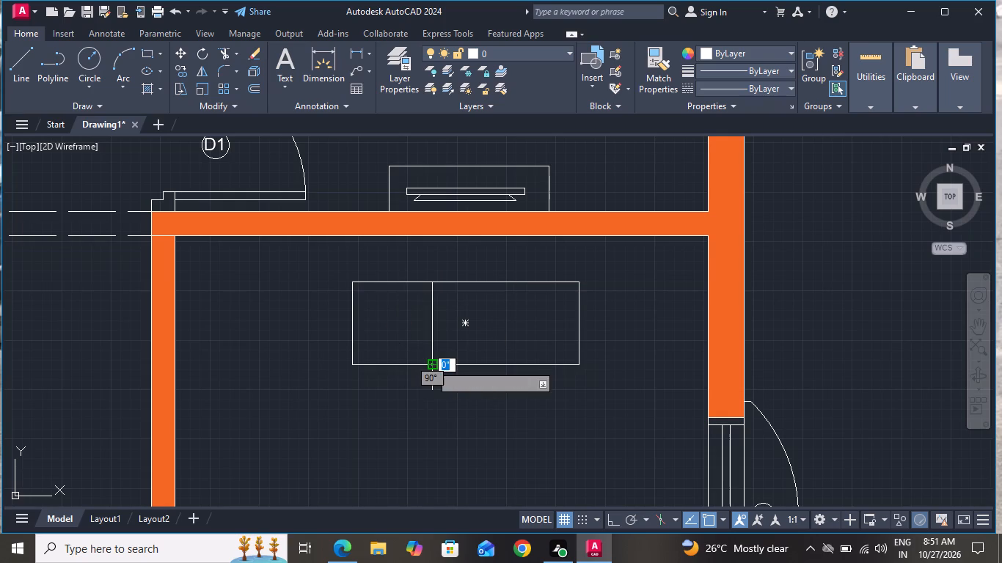
pyautogui.click(450, 393)
pyautogui.click(20, 62)
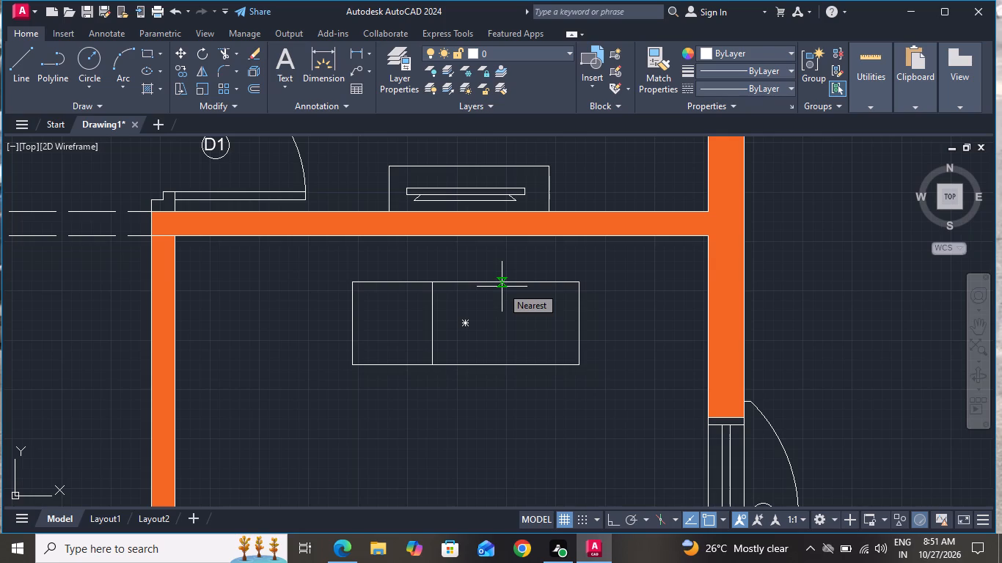
pyautogui.click(506, 283)
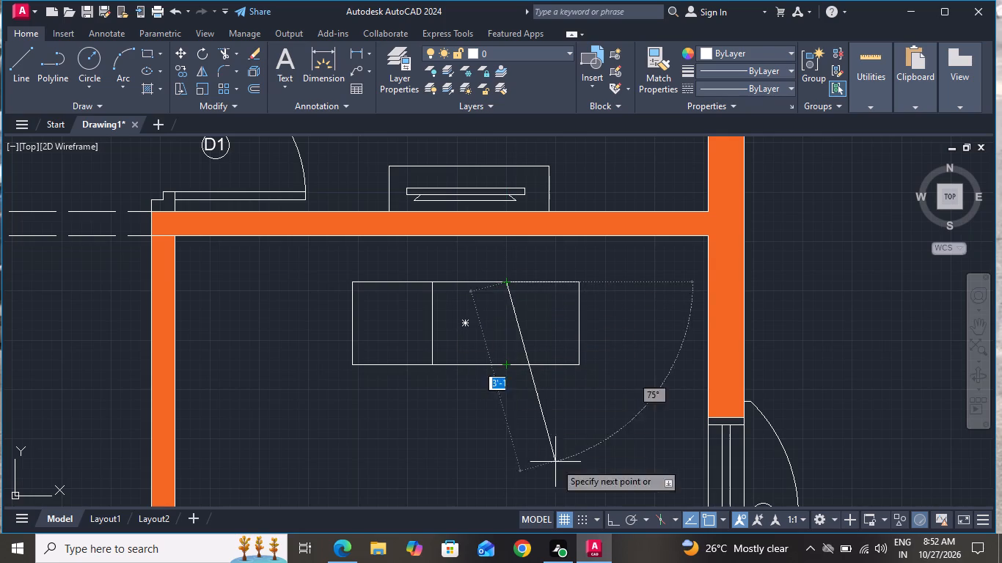
pyautogui.click(615, 526)
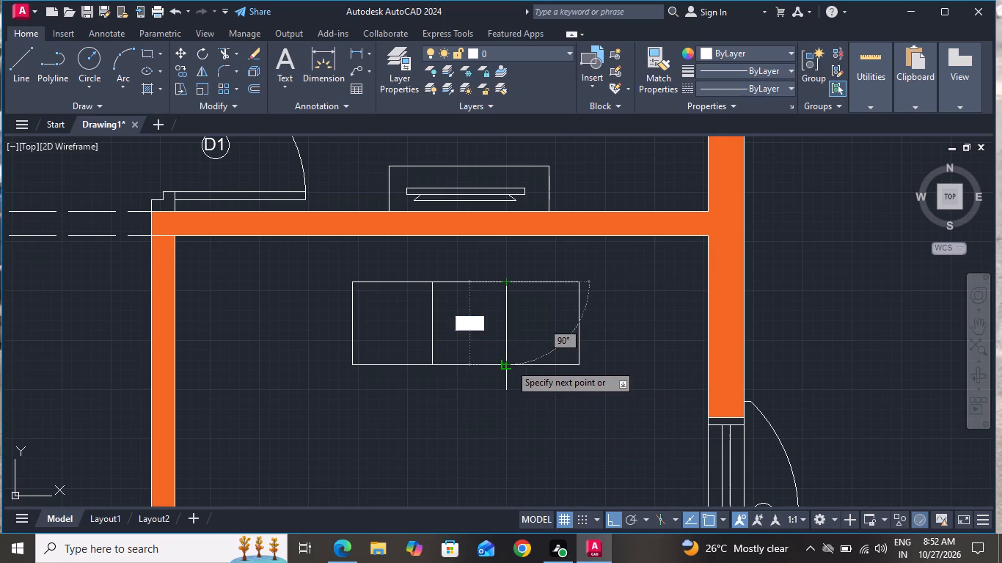
pyautogui.click(508, 362)
pyautogui.rightClick(507, 361)
pyautogui.click(518, 384)
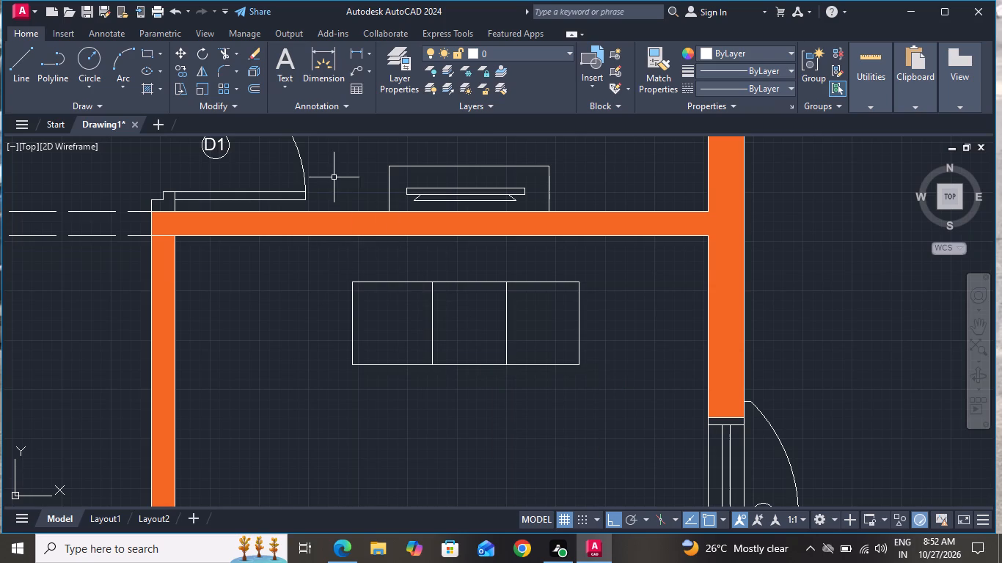
# Draw a backrest rectangle about 4'-9" by 2" along the sofa's upper edge.
pyautogui.click(148, 56)
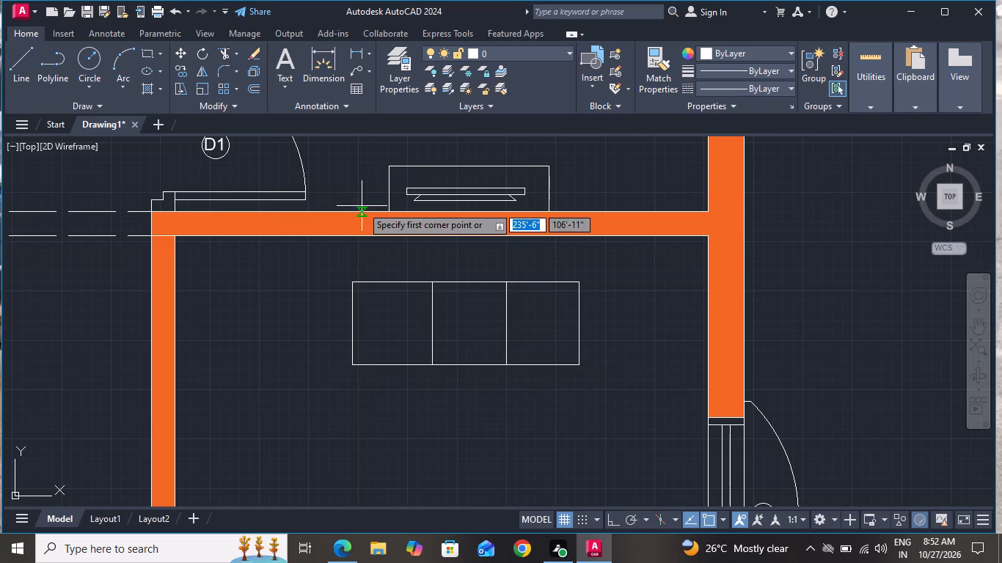
pyautogui.scroll(2, 351, 261)
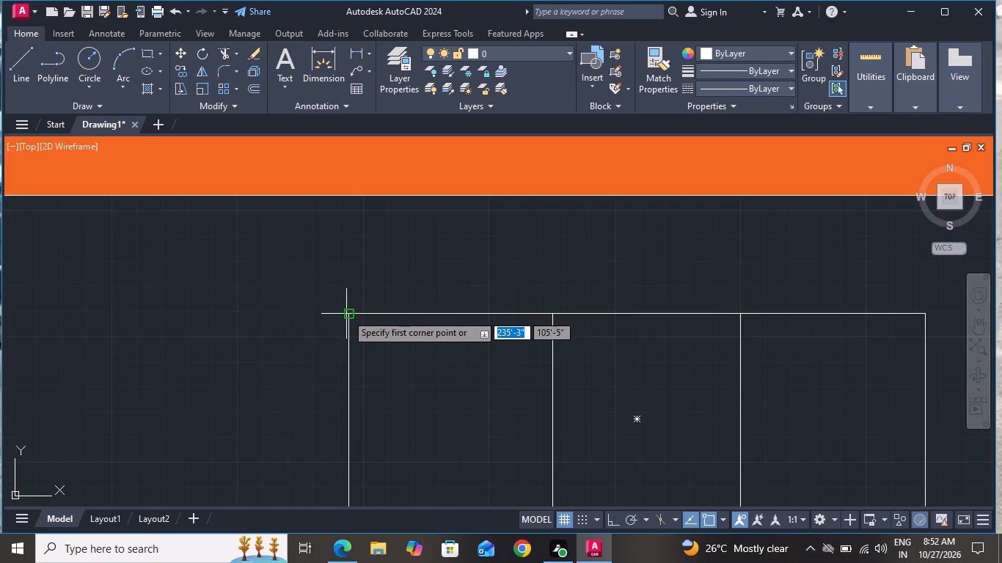
pyautogui.click(346, 314)
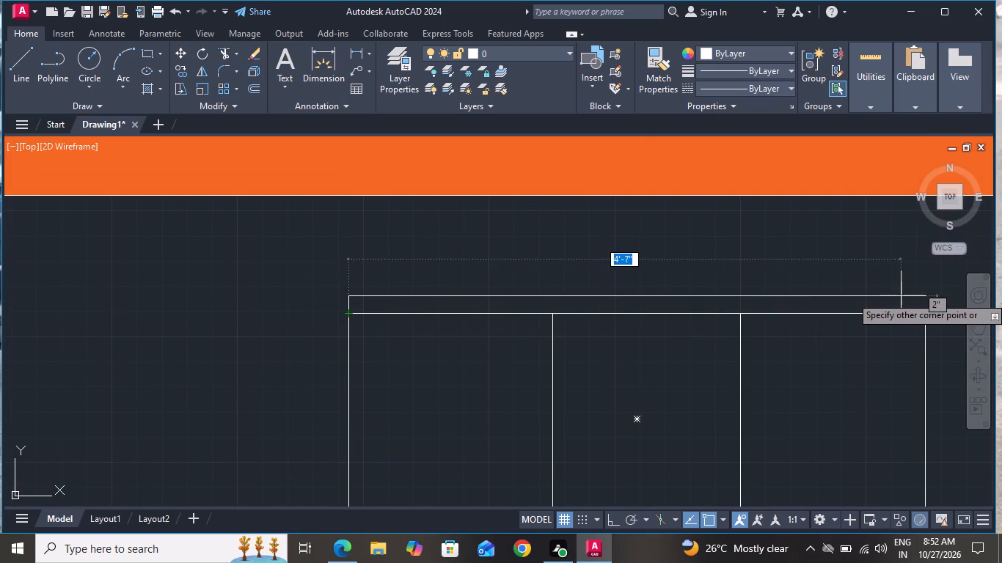
pyautogui.scroll(2, 918, 292)
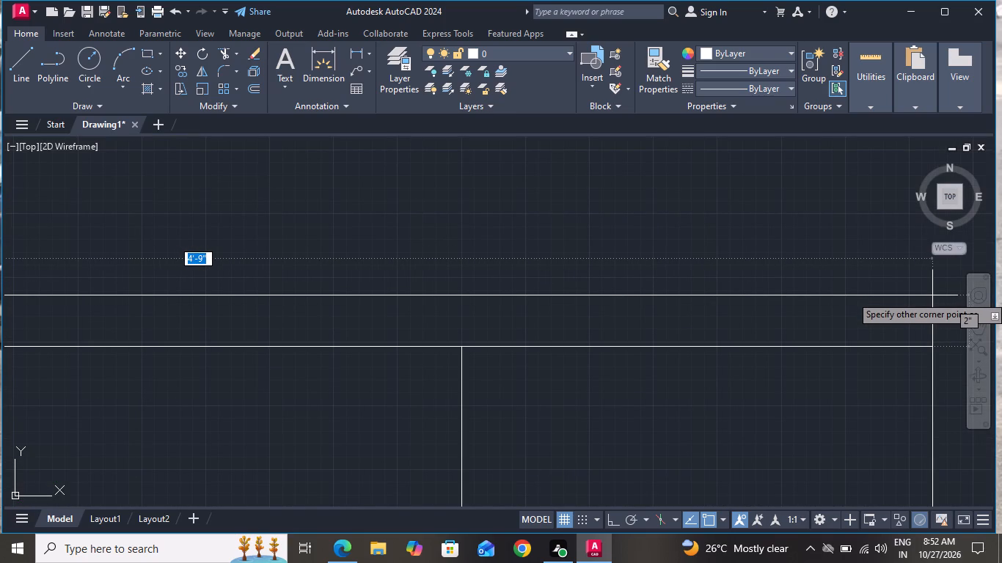
pyautogui.click(932, 287)
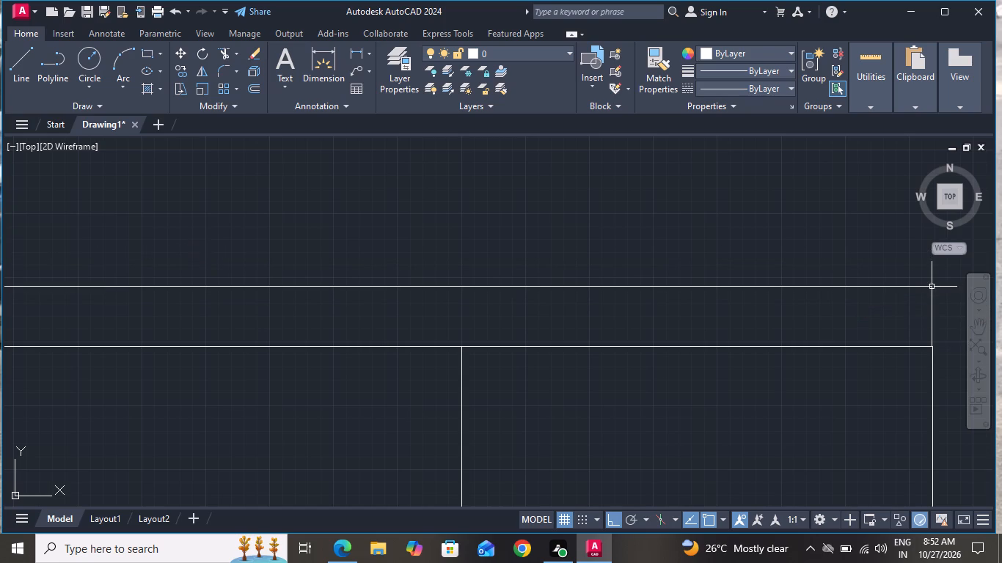
# Draw a narrow armrest rectangle about 1'-9" long from the backrest's top corner down the sofa's left side.
pyautogui.scroll(-3, 933, 312)
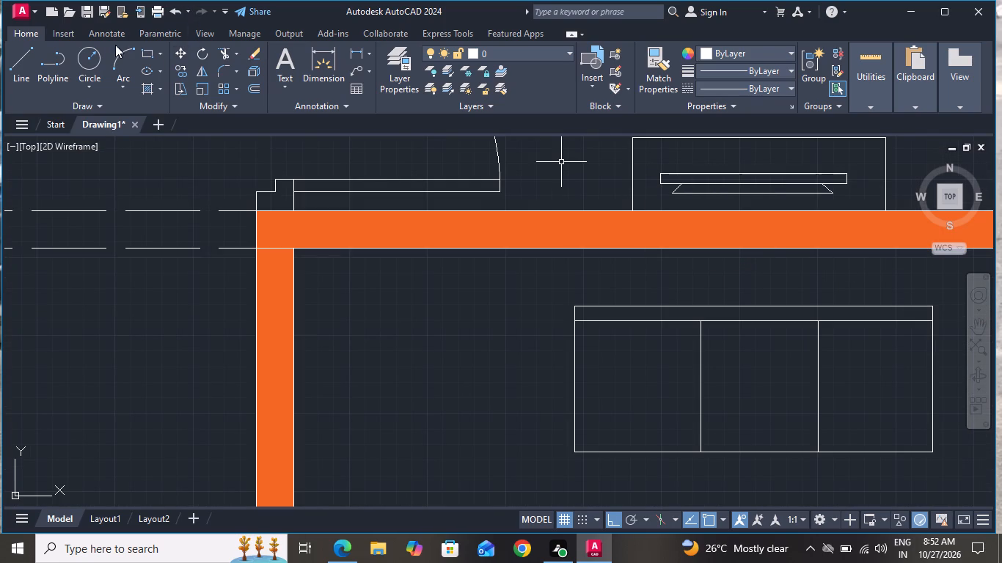
pyautogui.click(142, 50)
pyautogui.scroll(2, 570, 331)
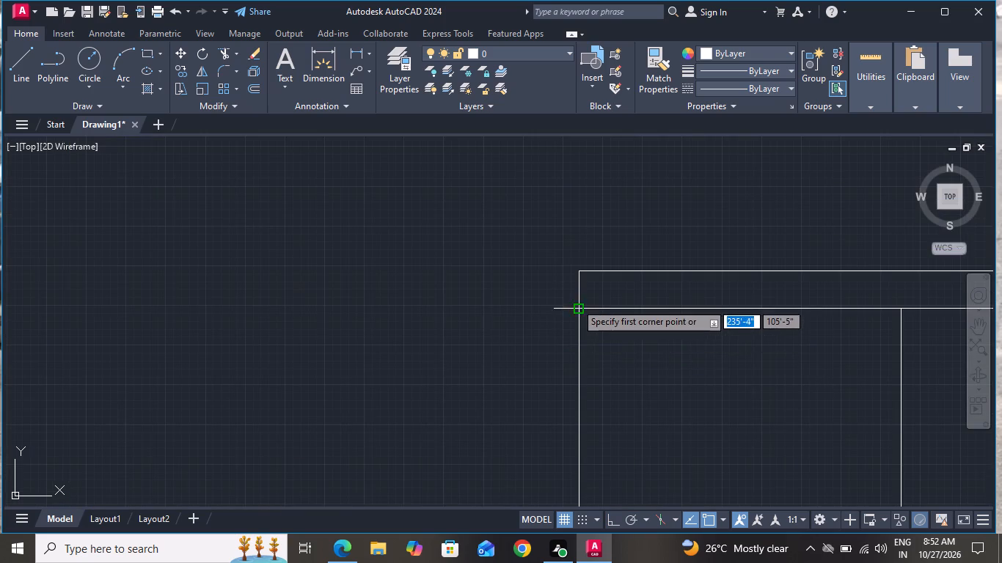
pyautogui.click(579, 275)
pyautogui.scroll(-1, 549, 347)
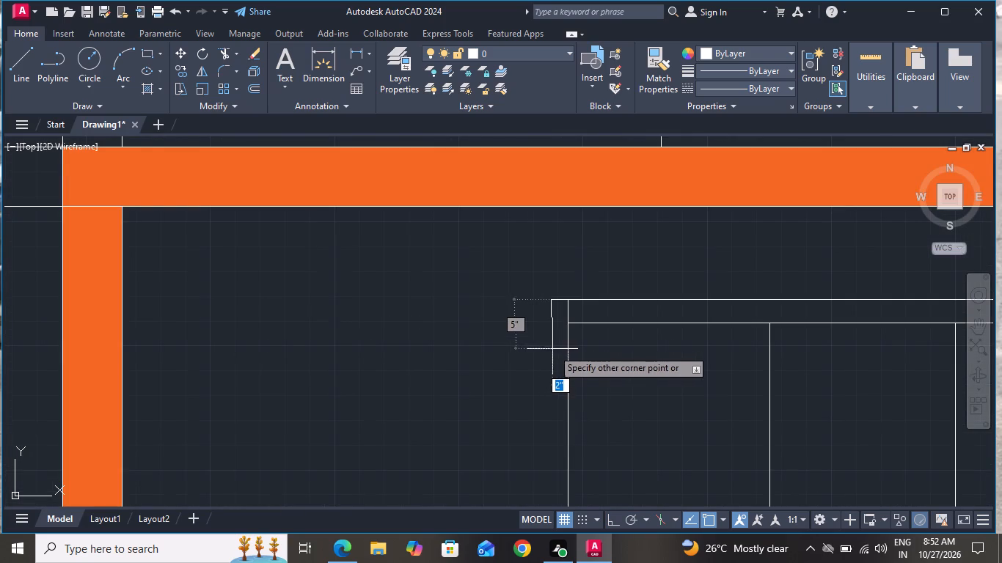
pyautogui.scroll(-3, 559, 382)
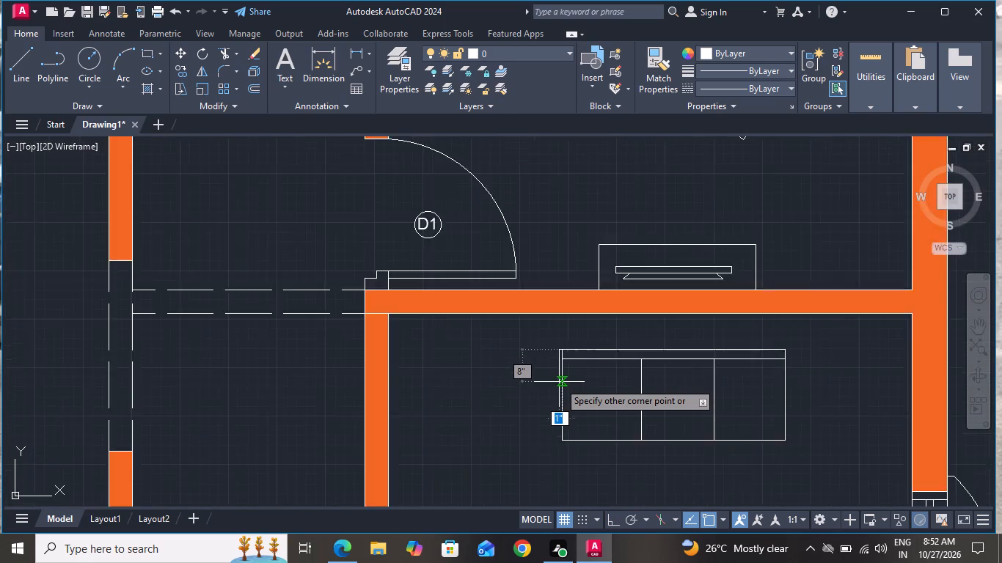
pyautogui.scroll(4, 557, 419)
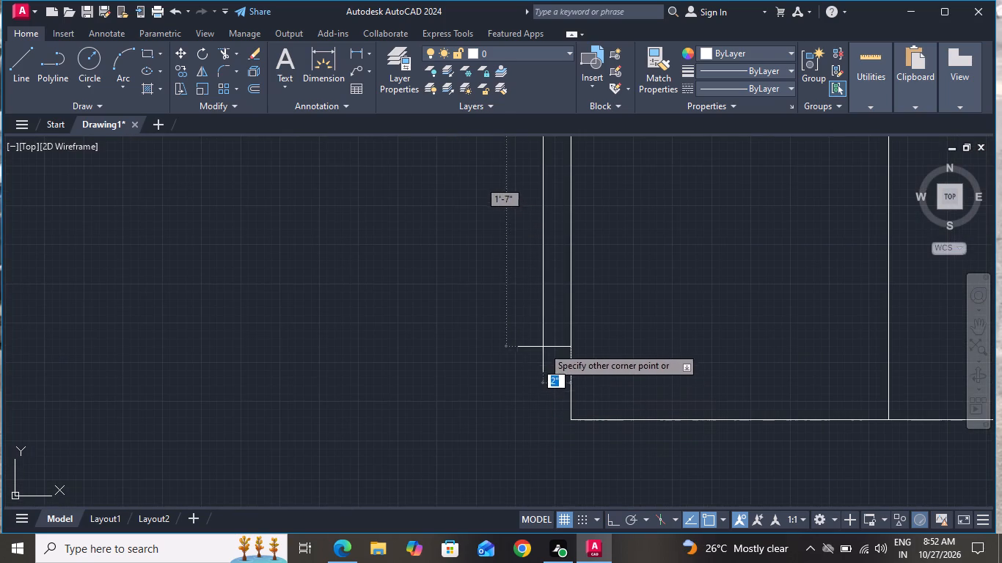
pyautogui.scroll(-2, 530, 368)
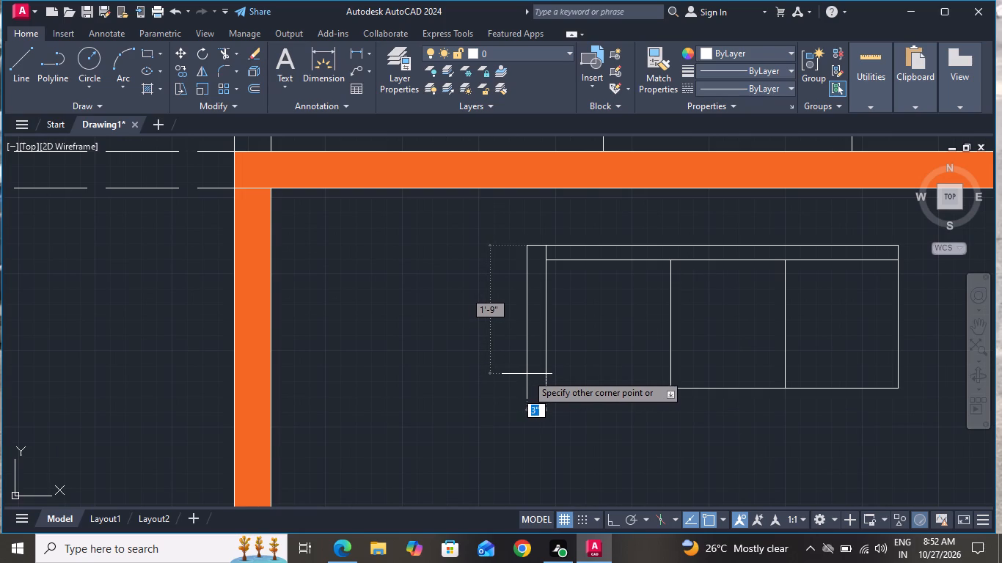
pyautogui.click(533, 373)
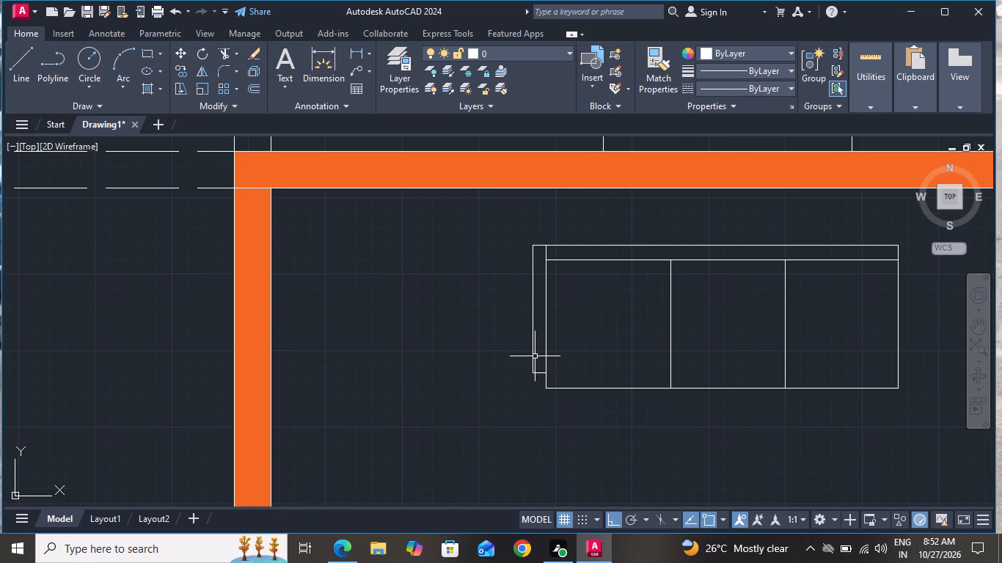
# Copy the left armrest to the right end of the sofa, against the backrest's side.
pyautogui.scroll(-2, 247, 340)
pyautogui.scroll(2, 332, 334)
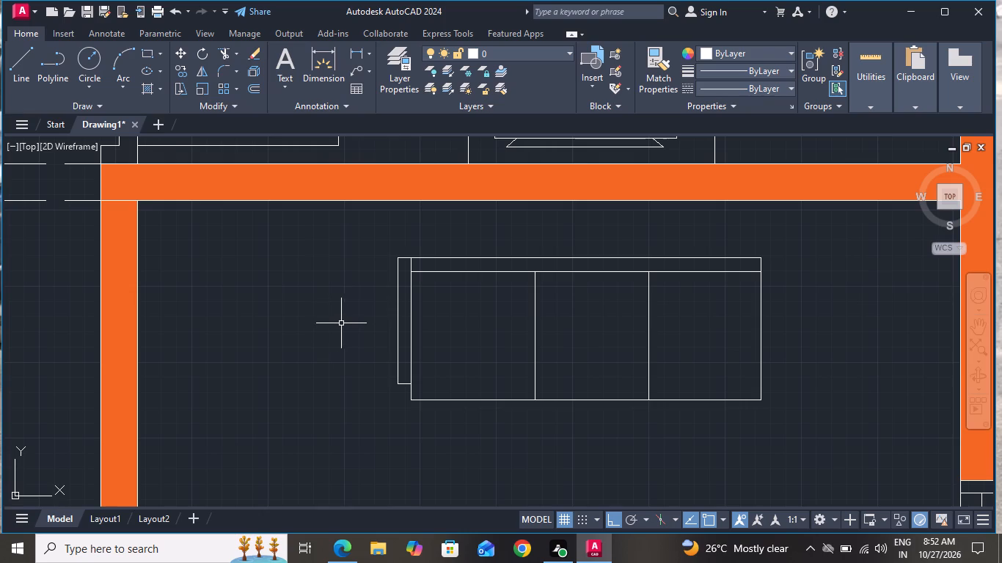
pyautogui.scroll(2, 362, 295)
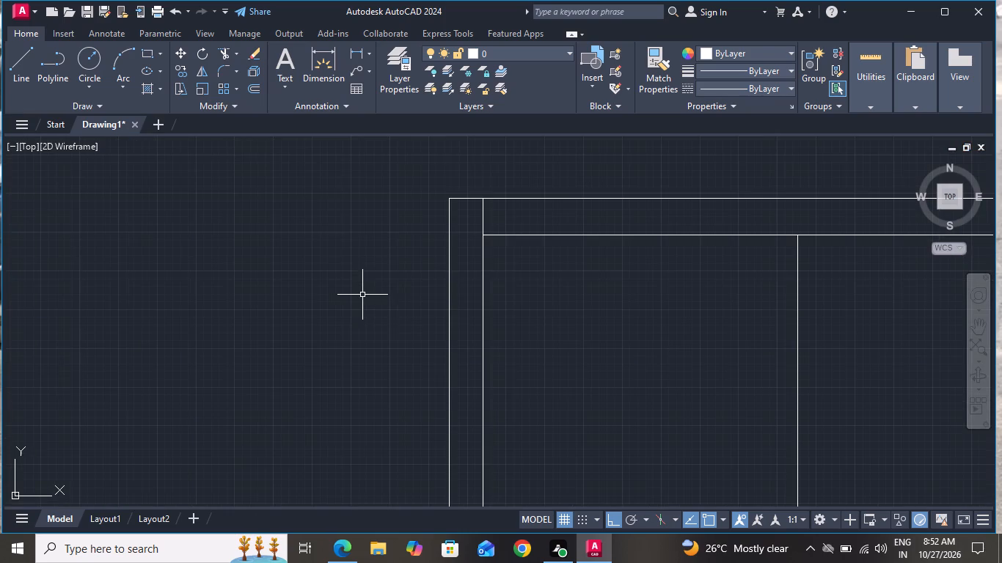
pyautogui.click(464, 300)
pyautogui.click(431, 308)
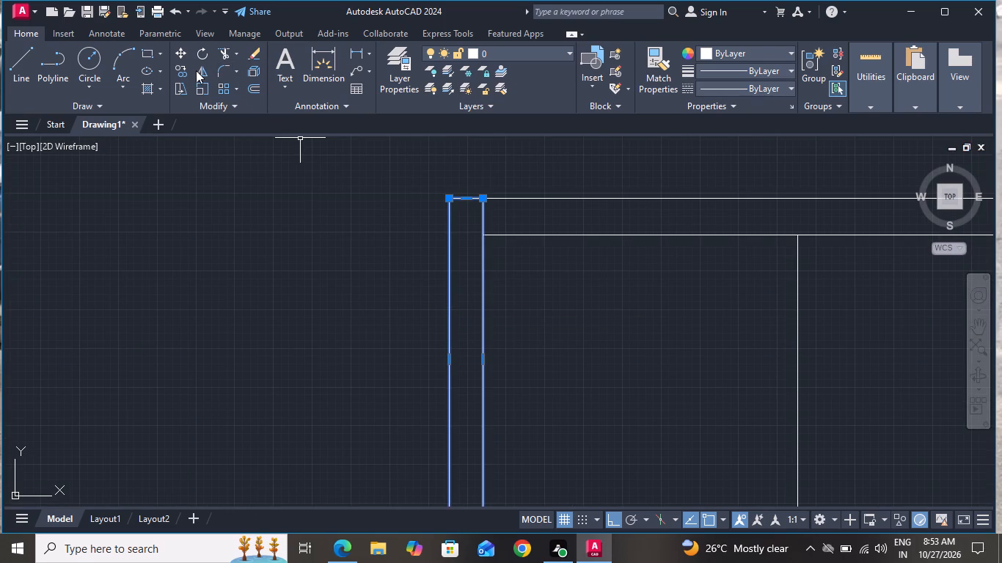
pyautogui.click(184, 68)
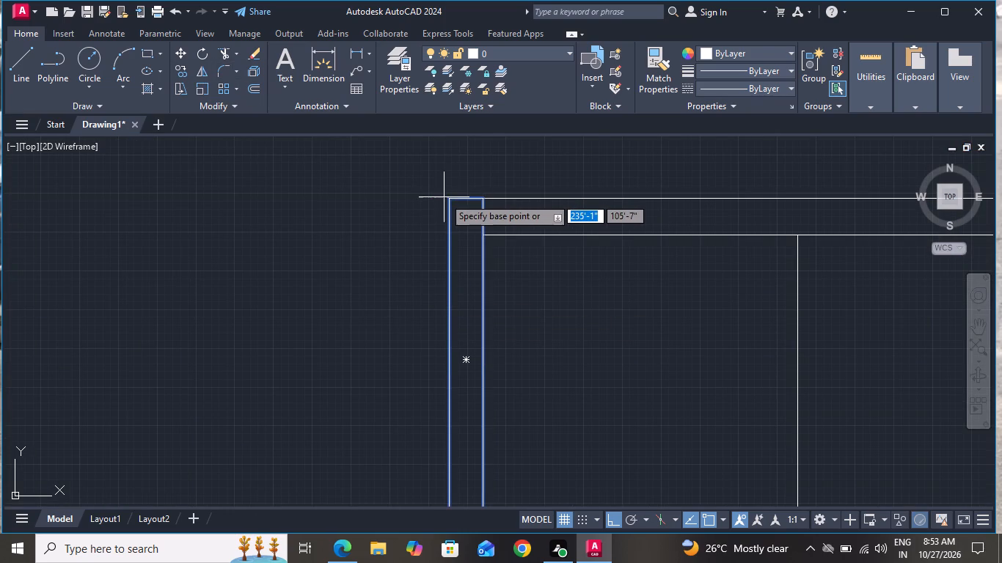
pyautogui.click(450, 197)
pyautogui.scroll(-2, 388, 250)
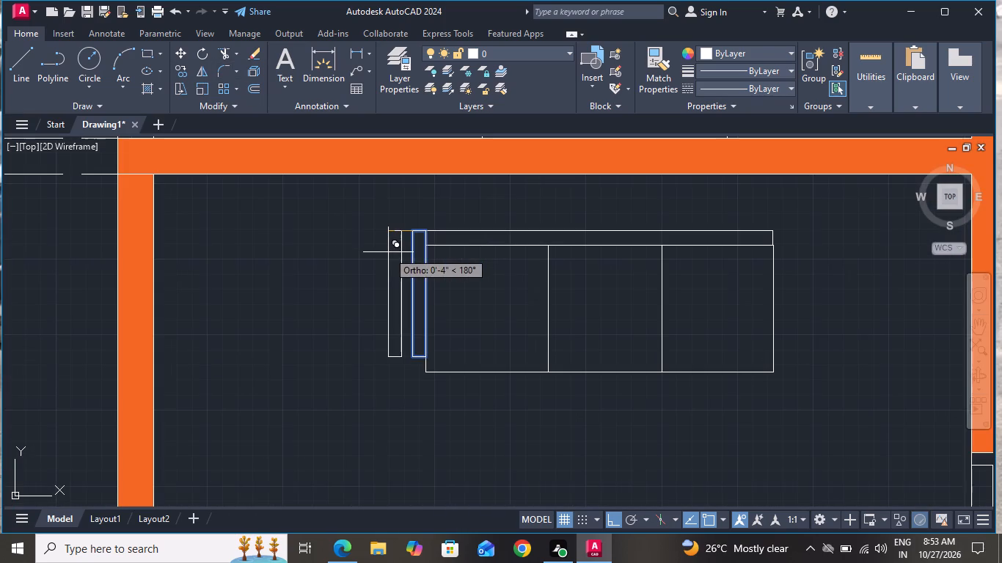
pyautogui.scroll(2, 781, 242)
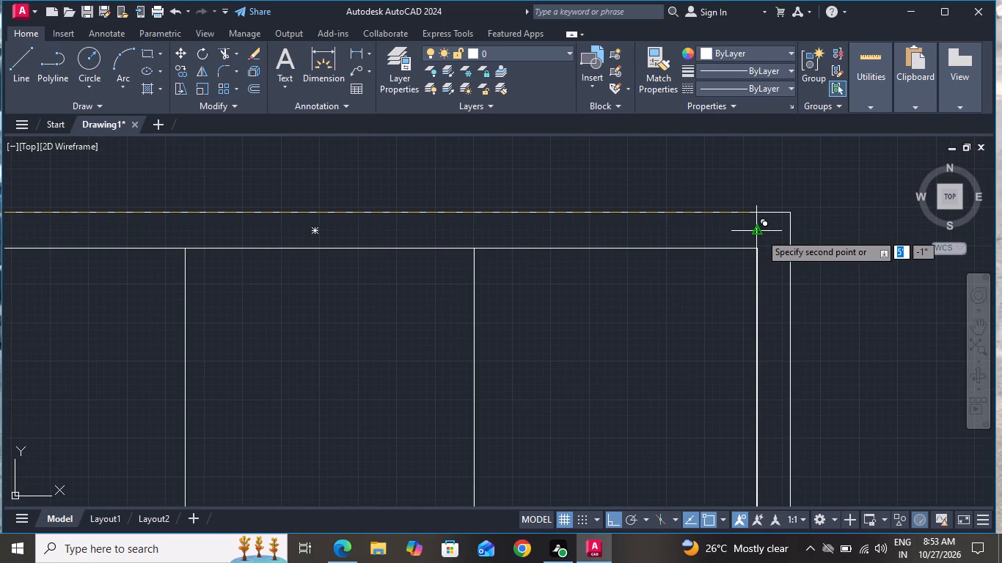
pyautogui.click(760, 233)
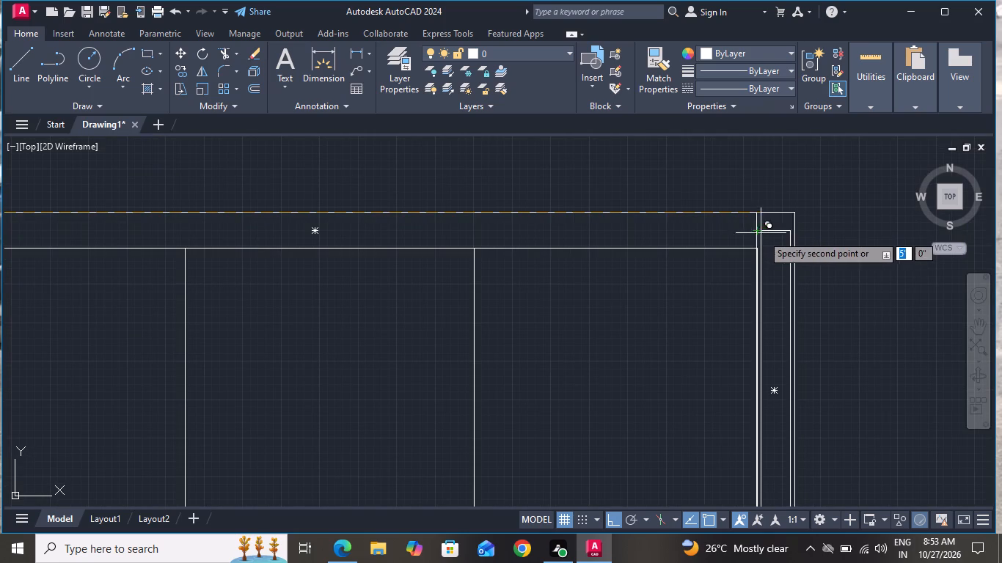
pyautogui.rightClick(772, 248)
pyautogui.click(795, 271)
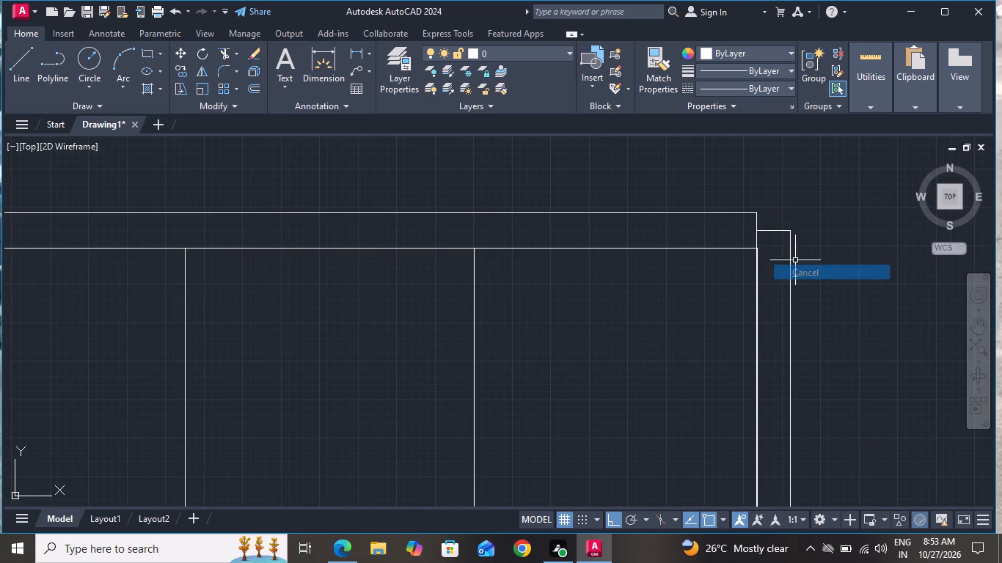
# Move the three-seat sofa's right armrest up so its top corner meets the backrest's top corner.
pyautogui.doubleClick(795, 237)
pyautogui.click(789, 245)
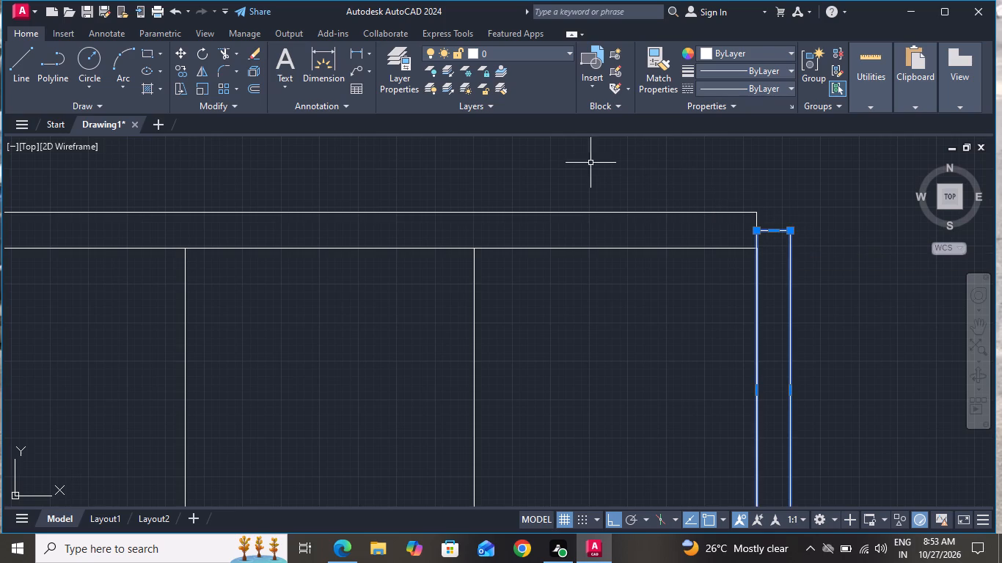
pyautogui.click(175, 49)
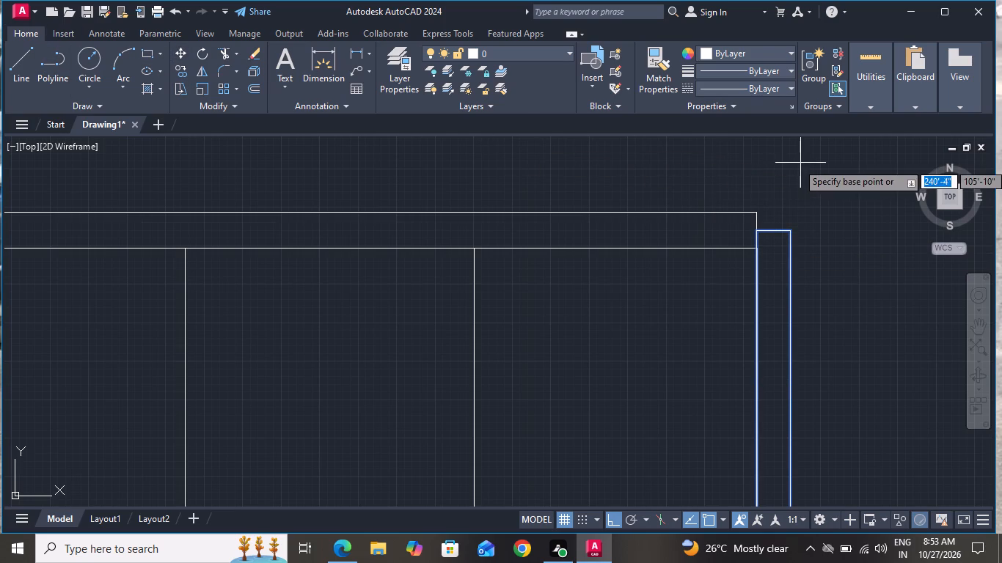
pyautogui.scroll(2, 806, 234)
pyautogui.click(679, 223)
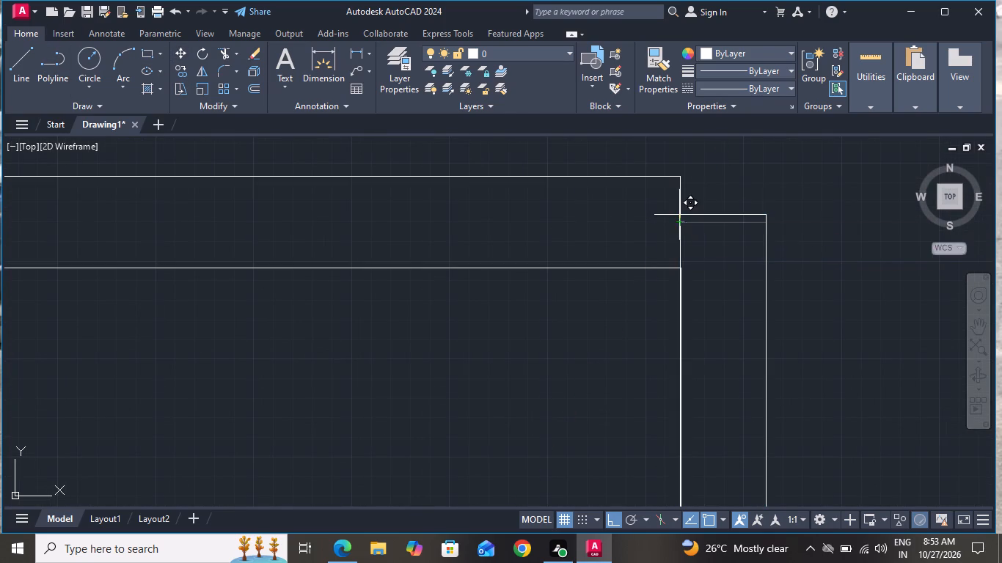
pyautogui.click(678, 177)
pyautogui.scroll(-2, 686, 247)
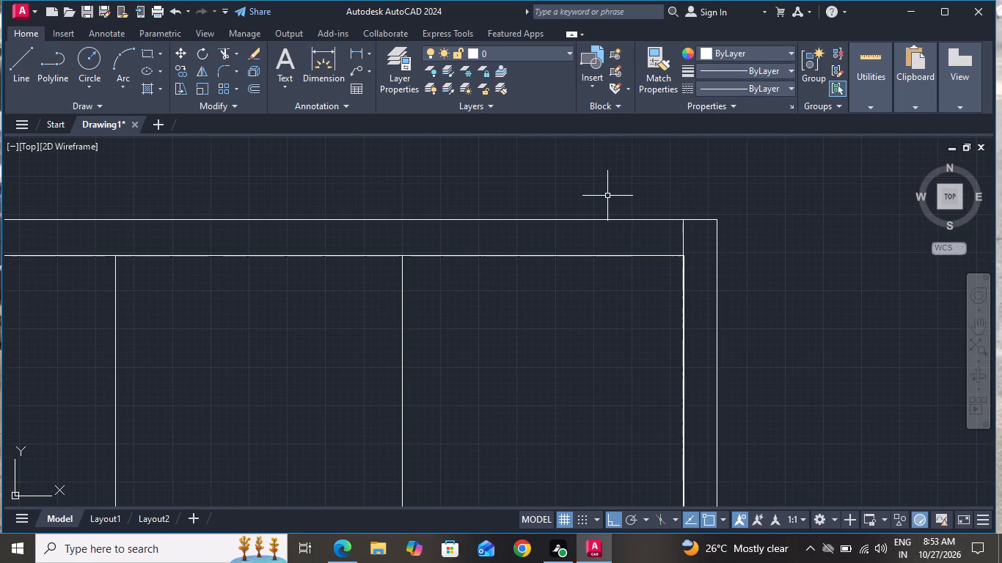
# Trim the overlapping lines between the backrest and both armrests at the three-seat sofa's upper corners.
pyautogui.click(223, 48)
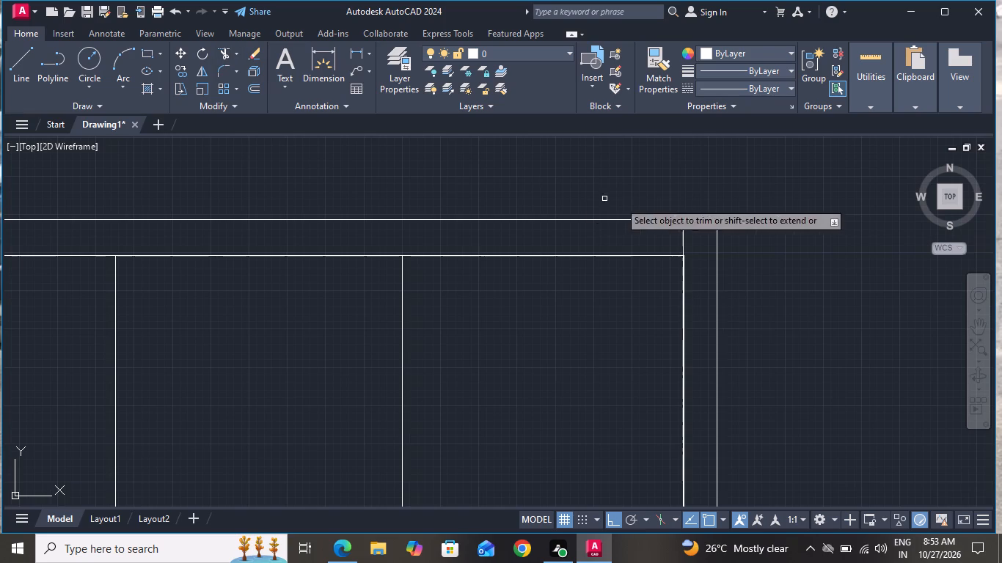
pyautogui.click(698, 233)
pyautogui.click(661, 235)
pyautogui.scroll(-3, 758, 238)
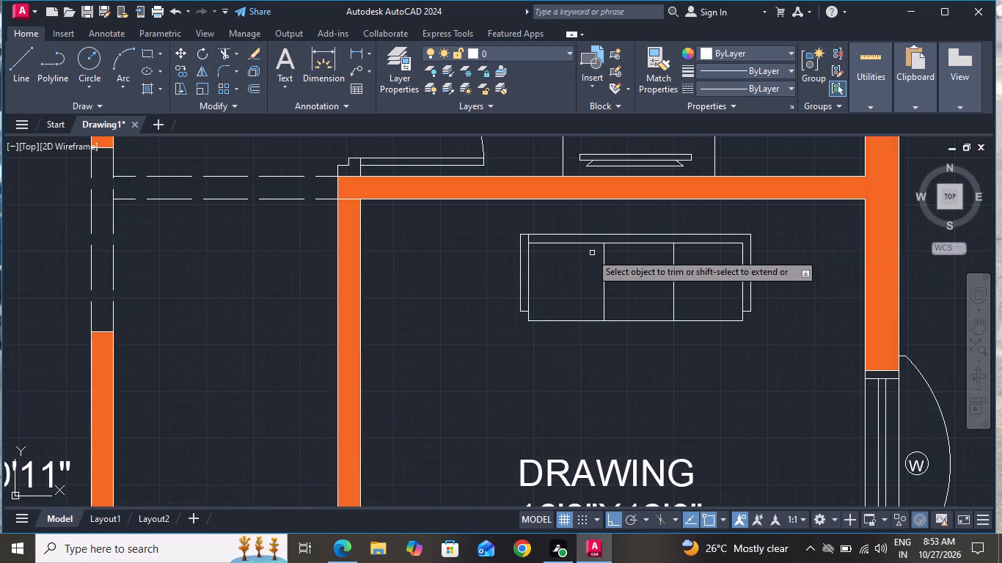
pyautogui.scroll(5, 530, 231)
pyautogui.click(498, 255)
pyautogui.click(590, 271)
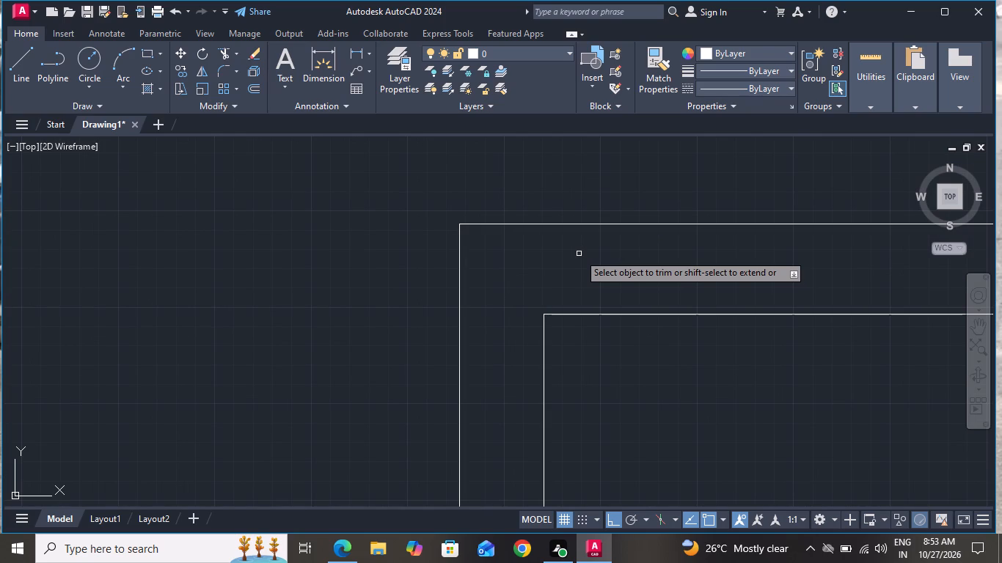
pyautogui.scroll(-4, 596, 254)
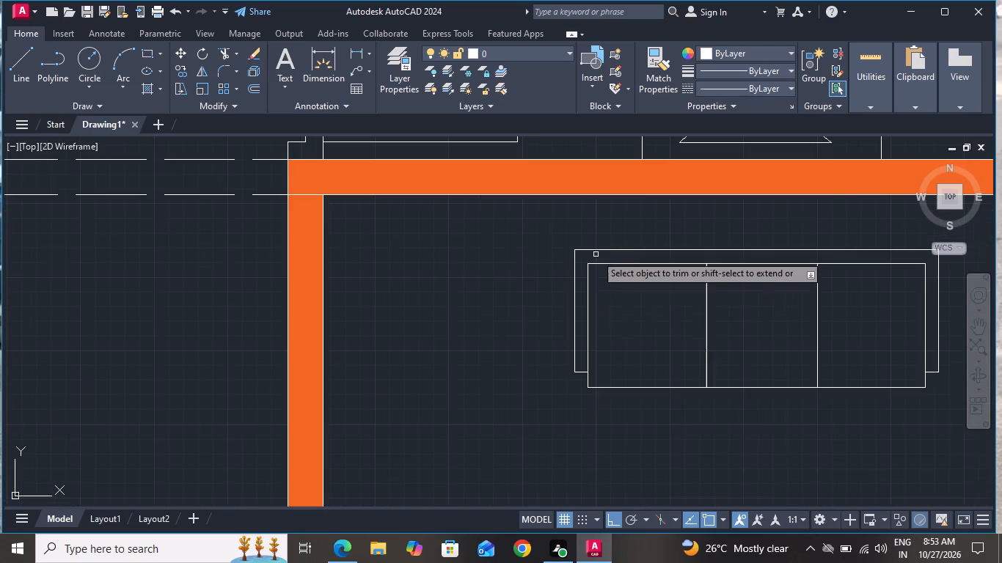
pyautogui.rightClick(492, 273)
pyautogui.click(522, 294)
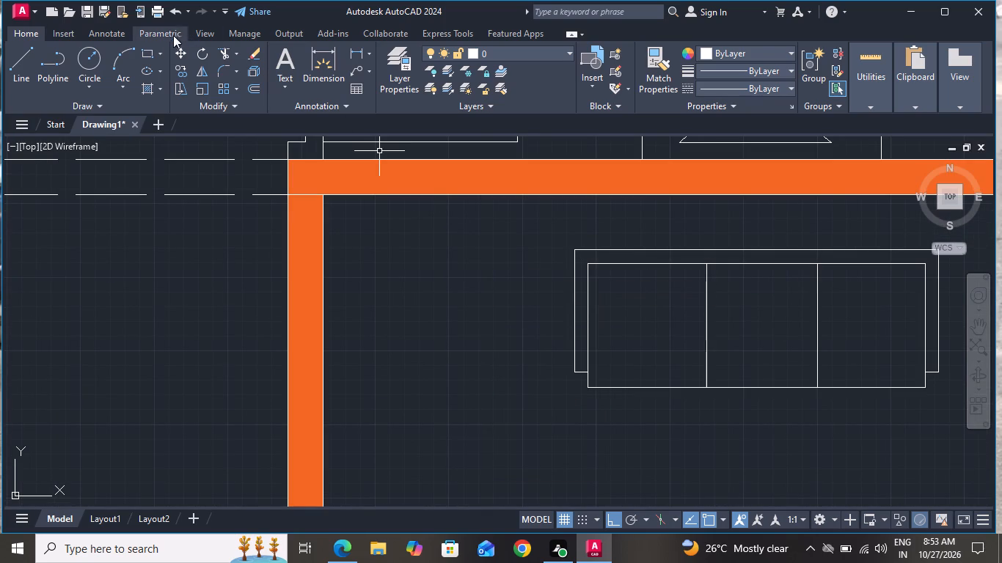
# Draw a rectangle about 1'-3" wide by 2'-3" high in the drawing room, beside the window wall, for a smaller sofa.
pyautogui.click(149, 54)
pyautogui.scroll(-3, 359, 218)
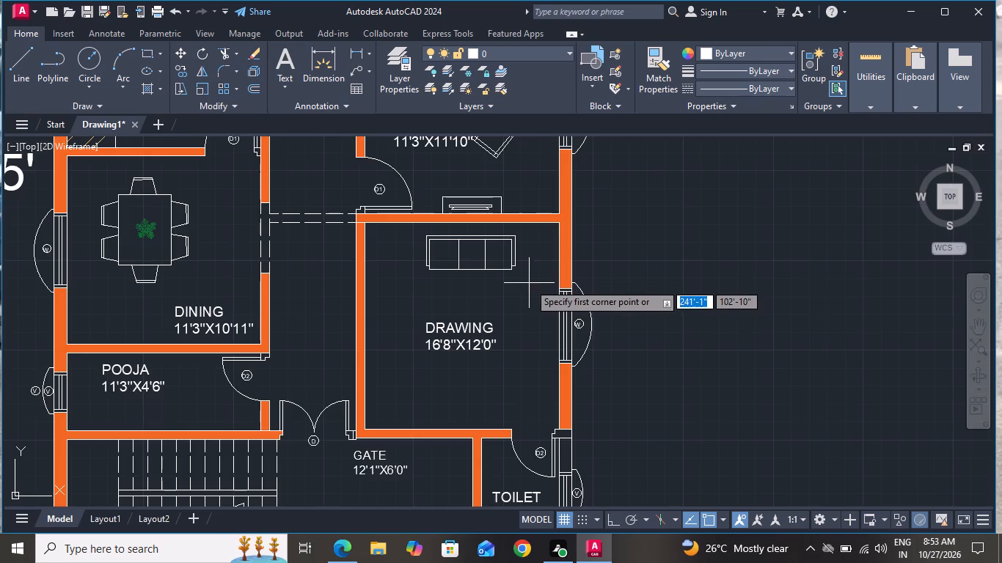
pyautogui.scroll(1, 532, 278)
pyautogui.click(527, 272)
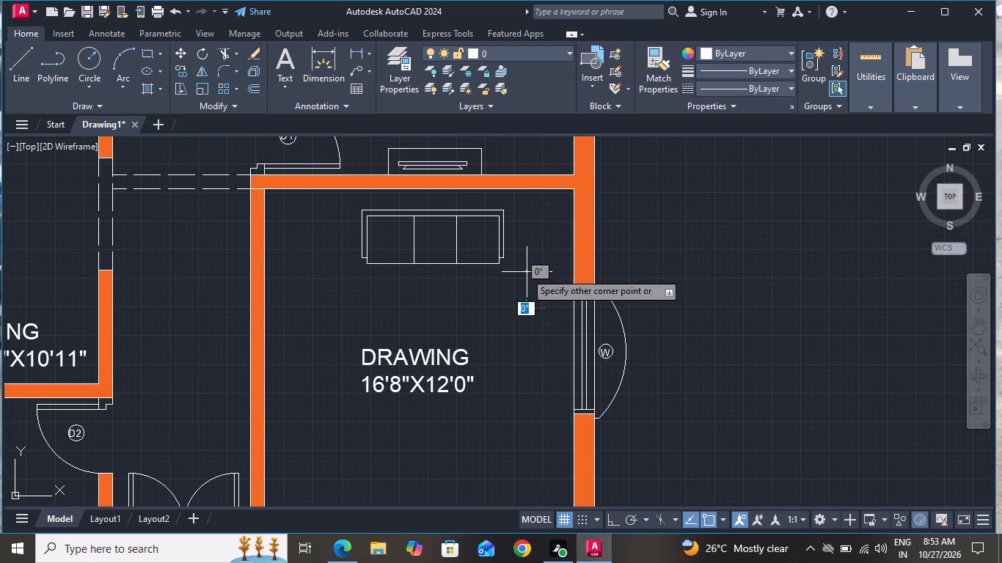
pyautogui.click(562, 334)
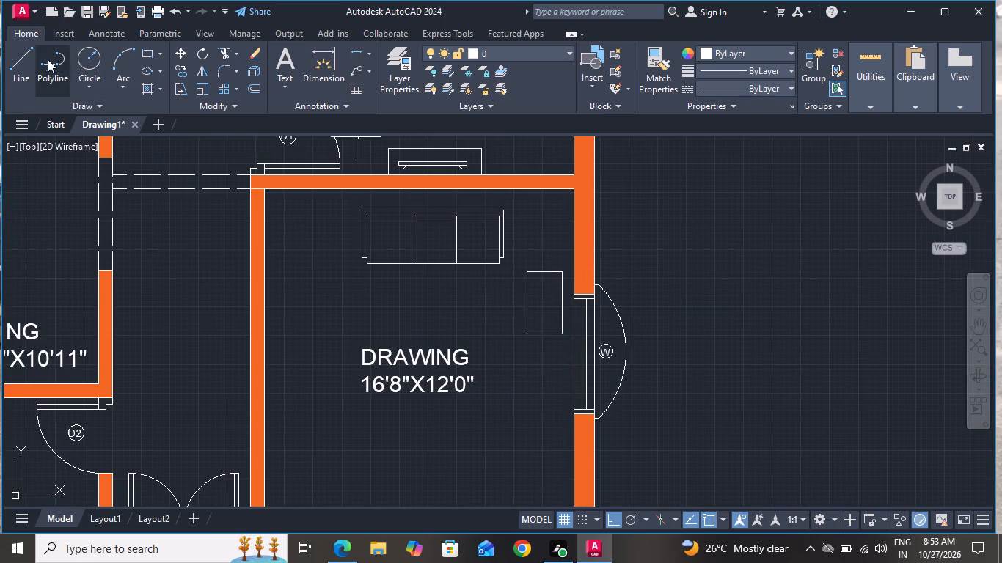
# Divide the smaller sofa rectangle into two seats with a horizontal line across its middle.
pyautogui.click(24, 56)
pyautogui.scroll(3, 535, 292)
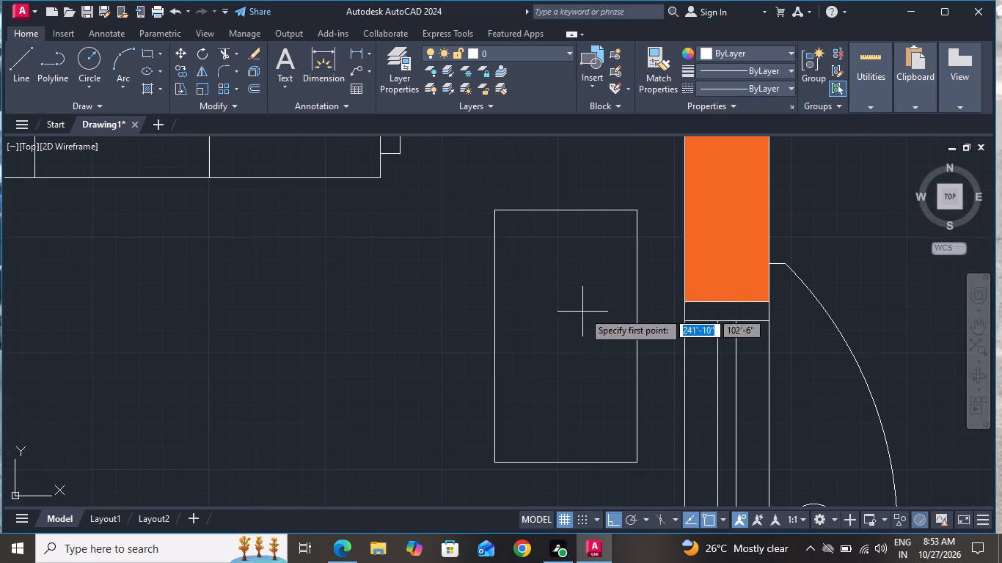
pyautogui.click(639, 337)
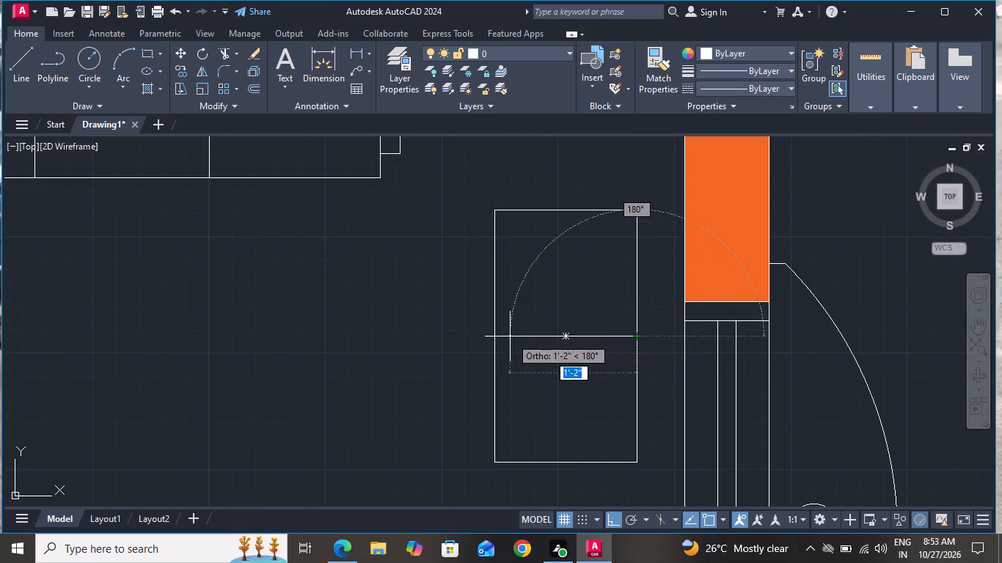
pyautogui.click(497, 336)
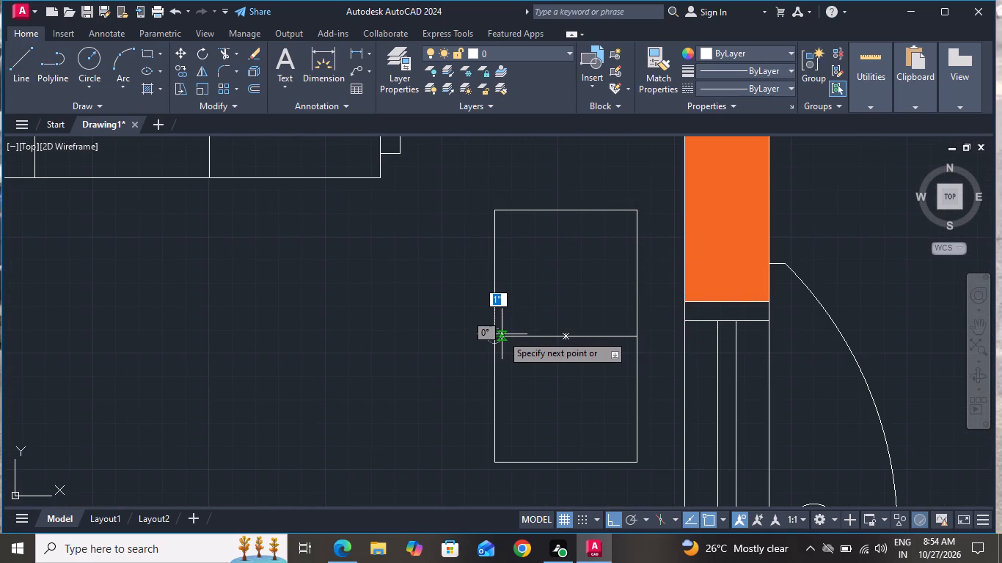
pyautogui.rightClick(502, 334)
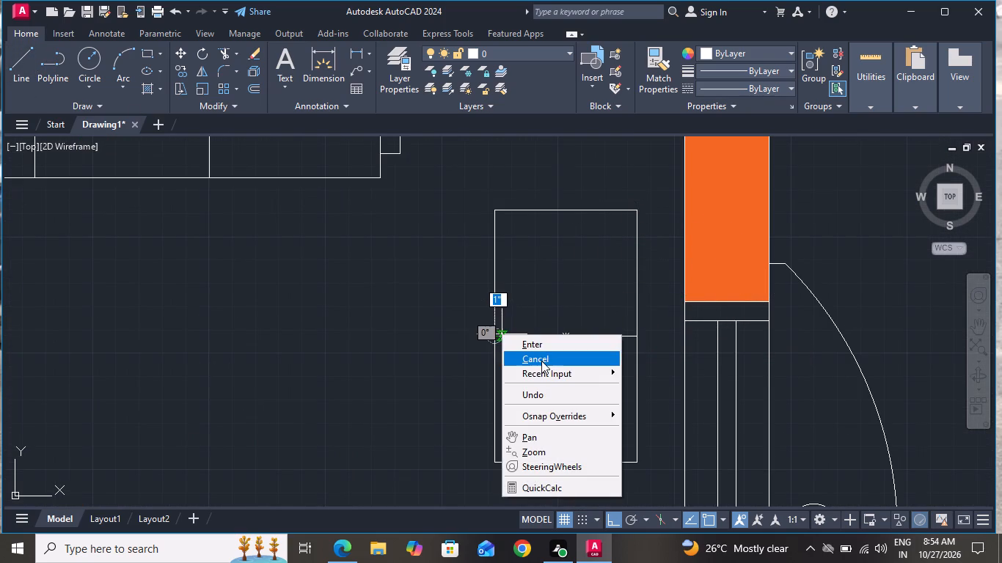
pyautogui.click(541, 361)
# Draw a backrest rectangle about 3" by 2'-3" along the two-seat sofa's window side.
pyautogui.click(147, 53)
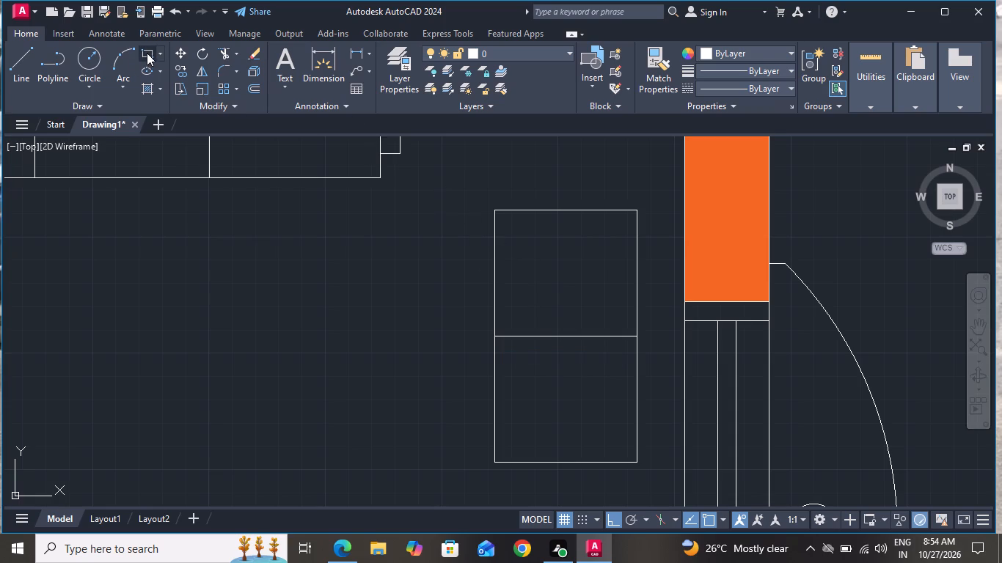
pyautogui.click(638, 210)
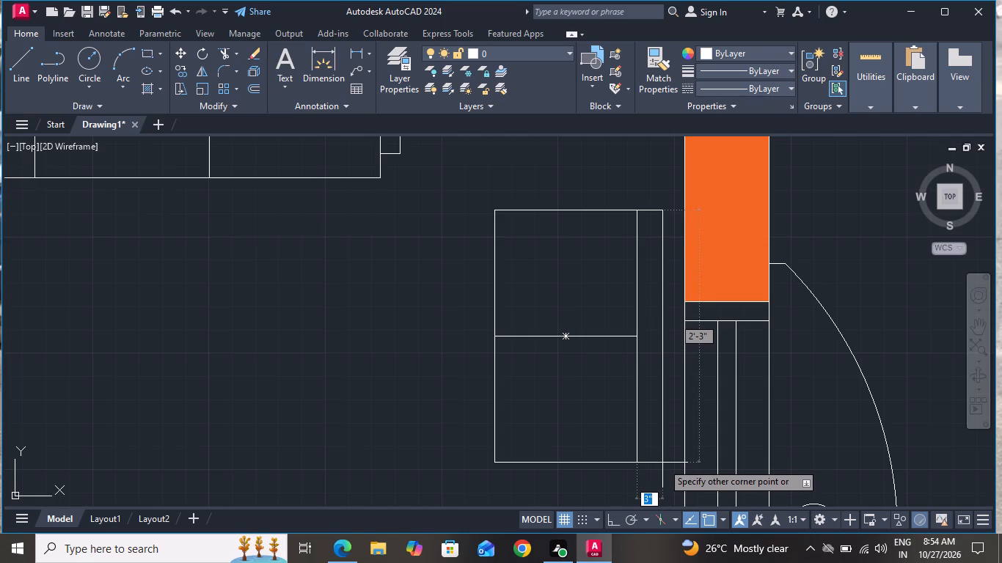
pyautogui.click(662, 463)
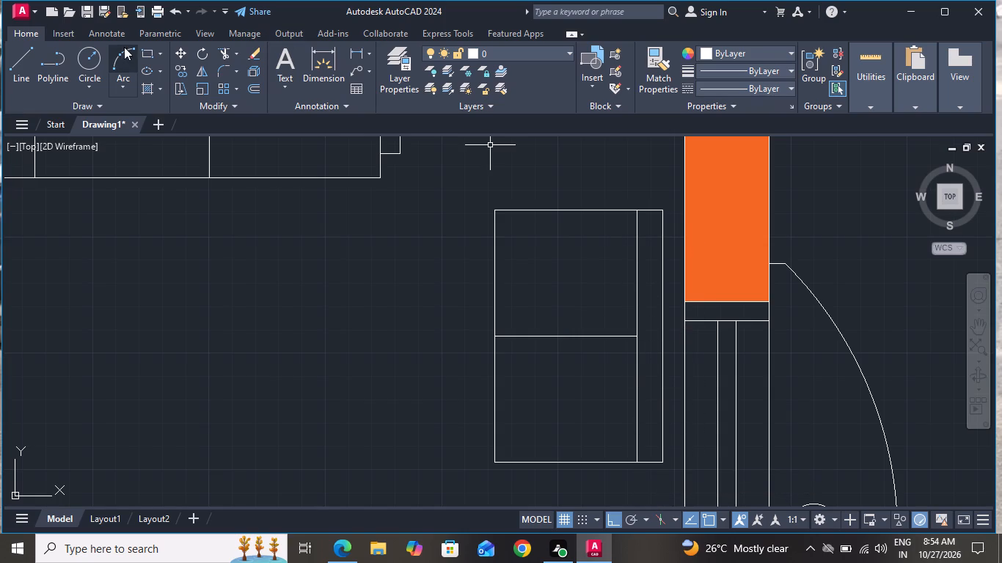
# Draw an armrest rectangle about 2" thick along the two-seat sofa's upper edge, starting at the backrest's outer corner.
pyautogui.click(150, 49)
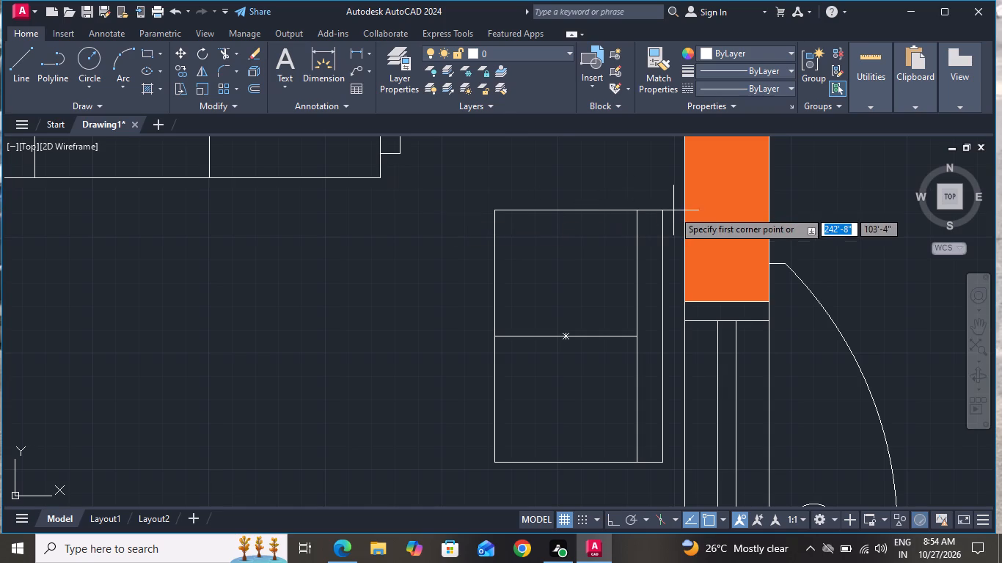
pyautogui.scroll(1, 673, 210)
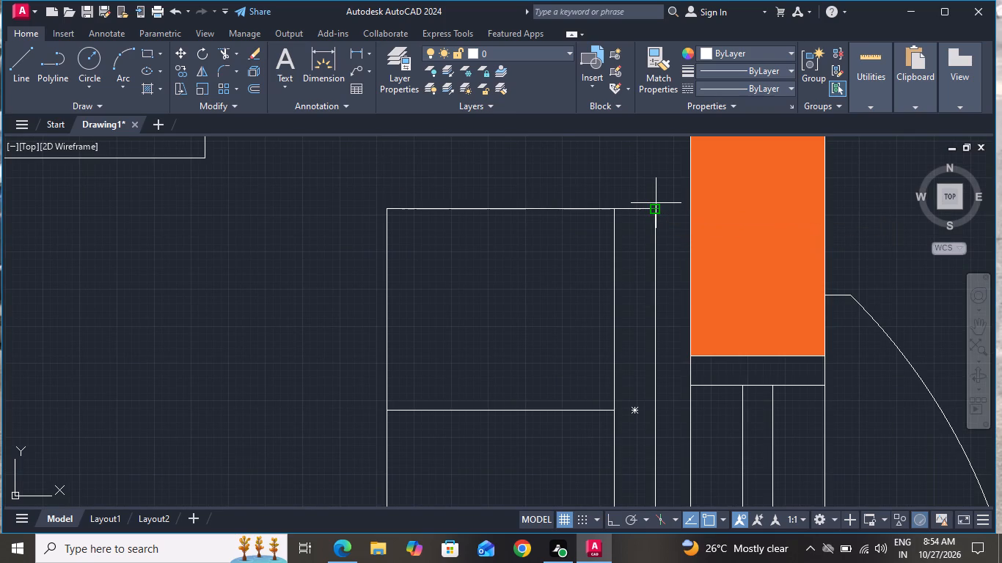
pyautogui.click(656, 211)
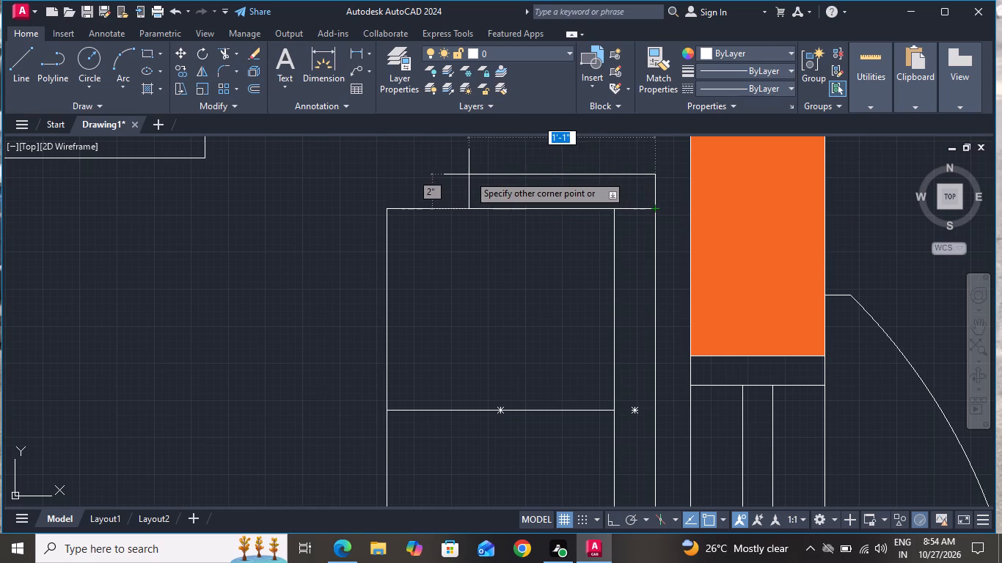
pyautogui.click(449, 177)
# Copy the two-seat sofa's upper armrest to its lower end, aligned with the backrest's outer corner.
pyautogui.click(494, 176)
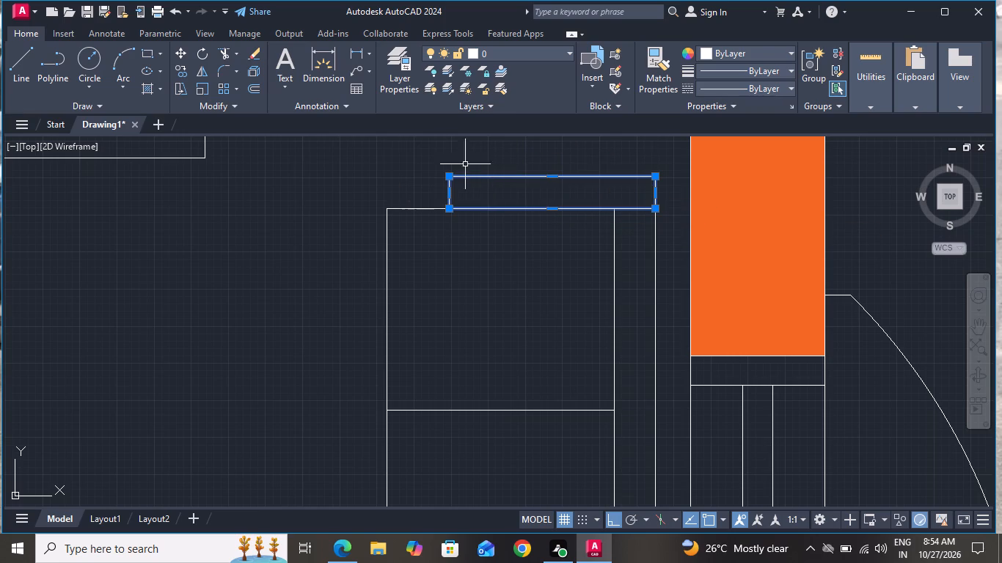
pyautogui.click(179, 62)
pyautogui.click(180, 71)
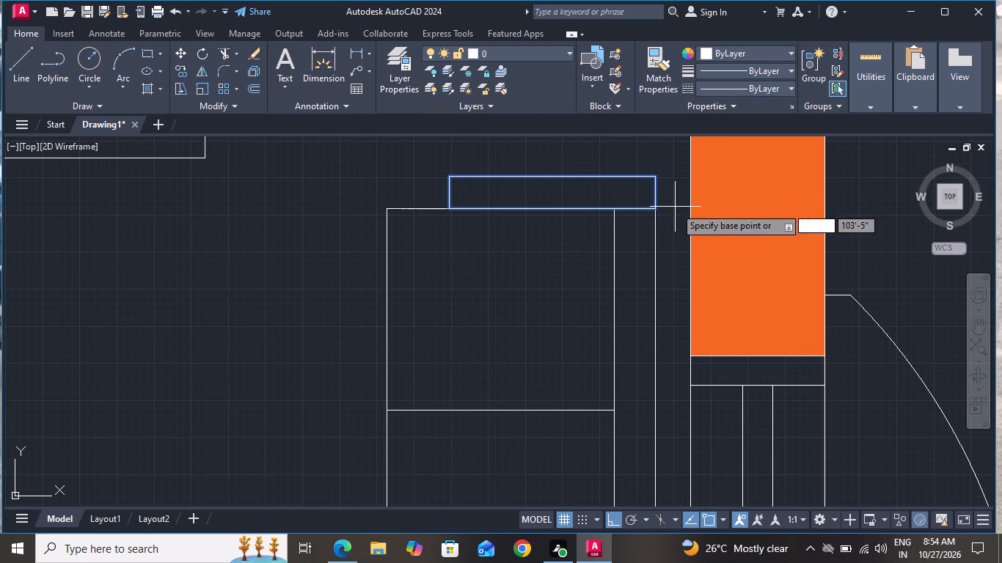
pyautogui.click(651, 176)
pyautogui.scroll(-2, 654, 221)
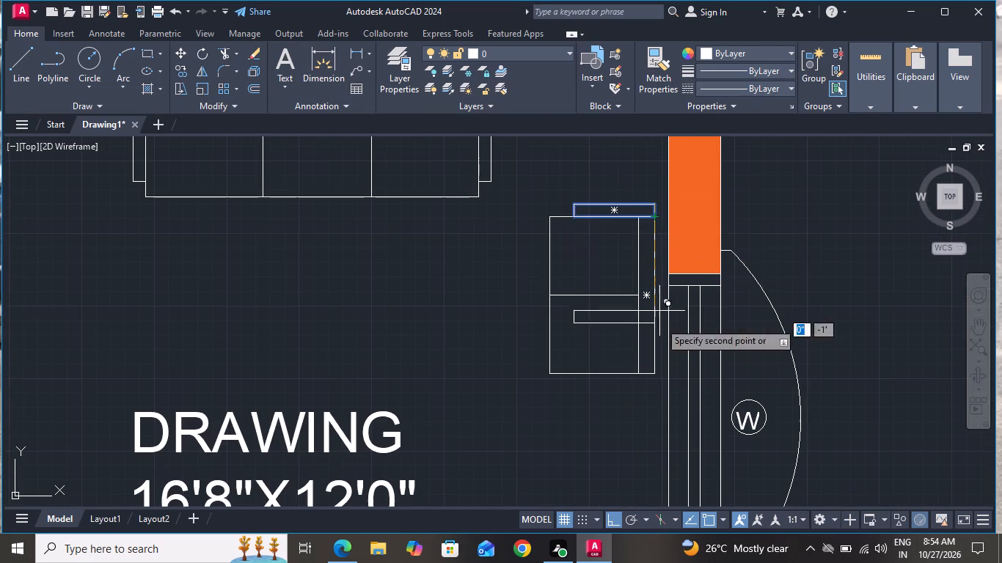
pyautogui.scroll(4, 659, 379)
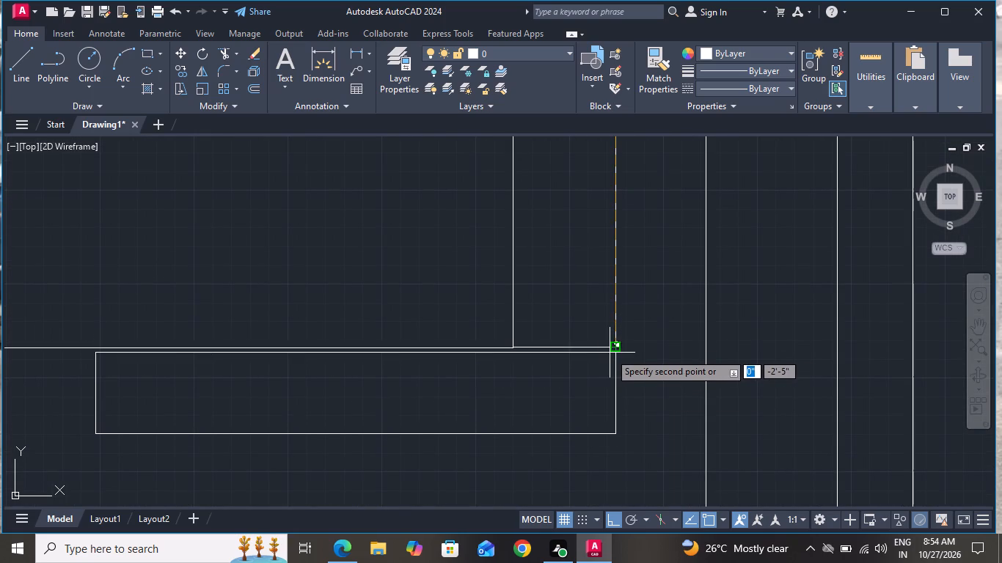
pyautogui.click(612, 350)
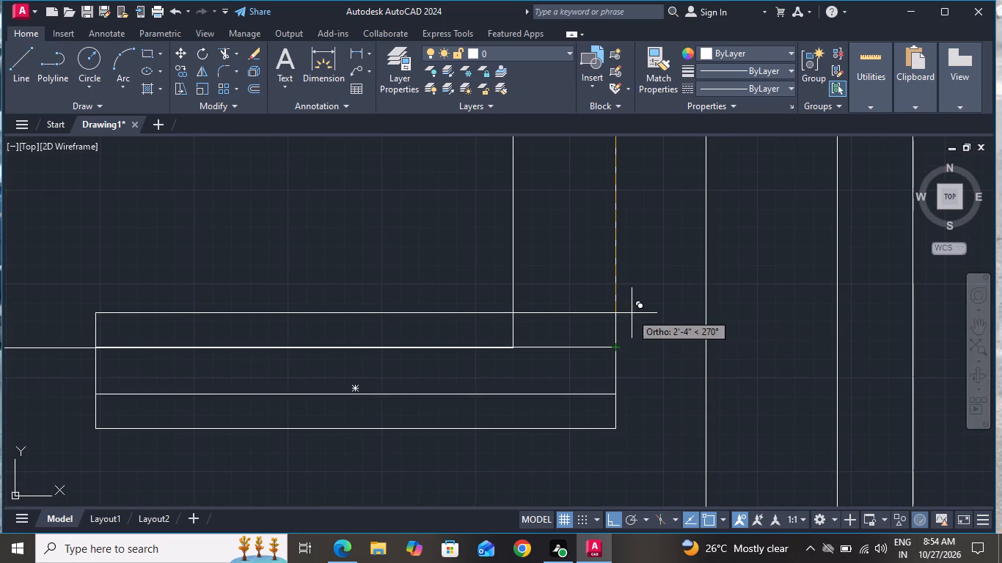
pyautogui.rightClick(623, 248)
pyautogui.click(639, 264)
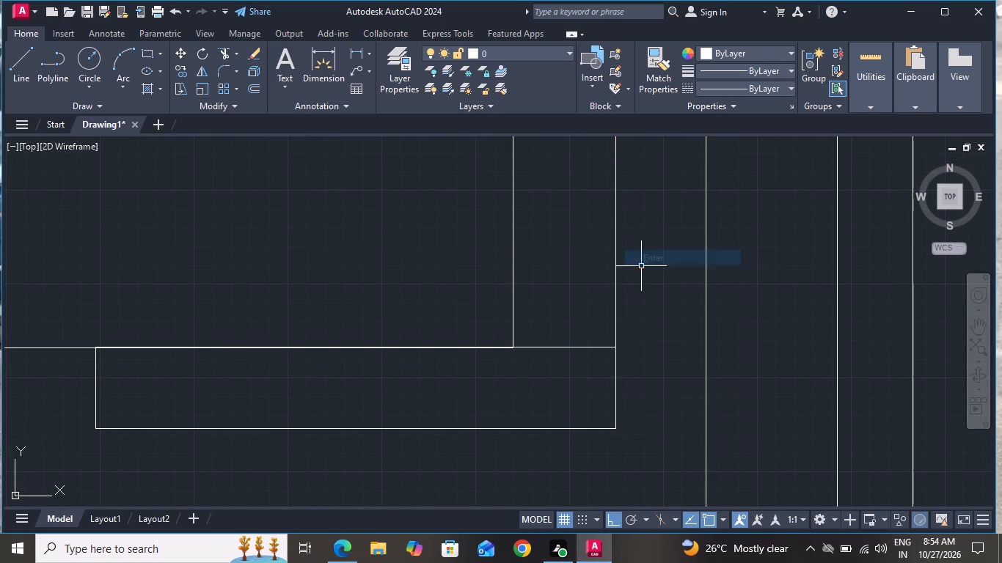
# Trim the lines separating the backrest from the armrests at the two-seat sofa's lower and upper corners.
pyautogui.scroll(-4, 645, 269)
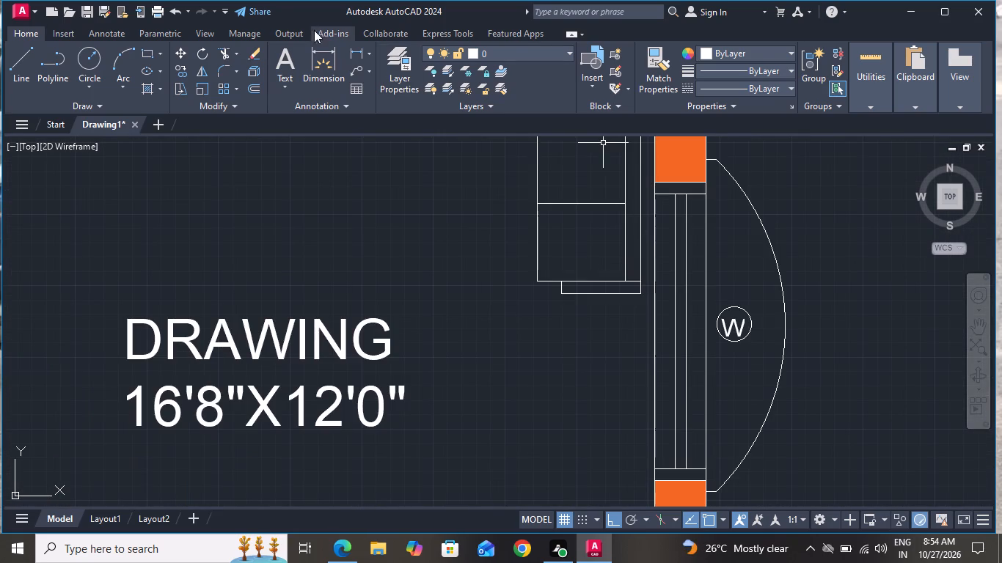
pyautogui.click(222, 51)
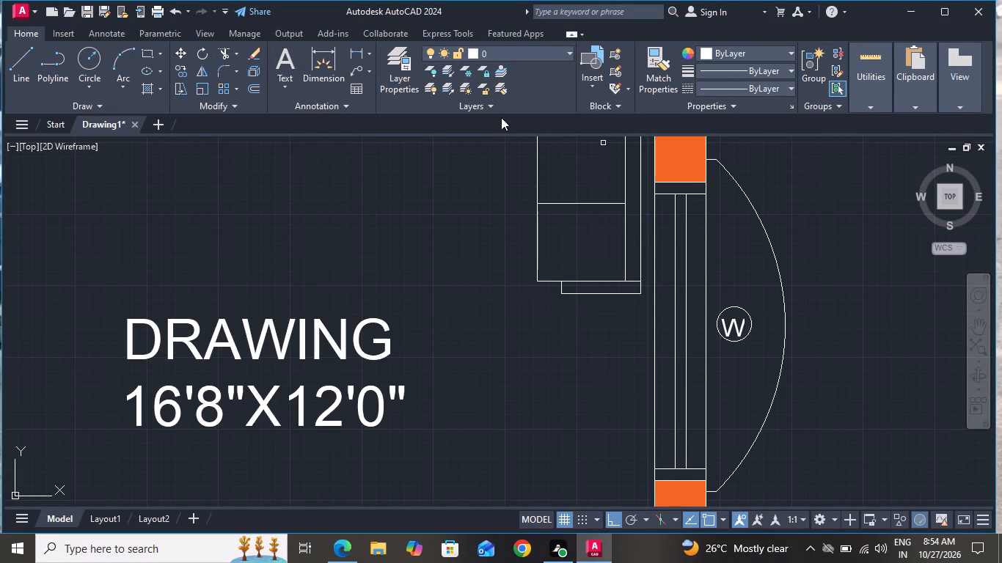
pyautogui.scroll(3, 637, 270)
pyautogui.click(623, 287)
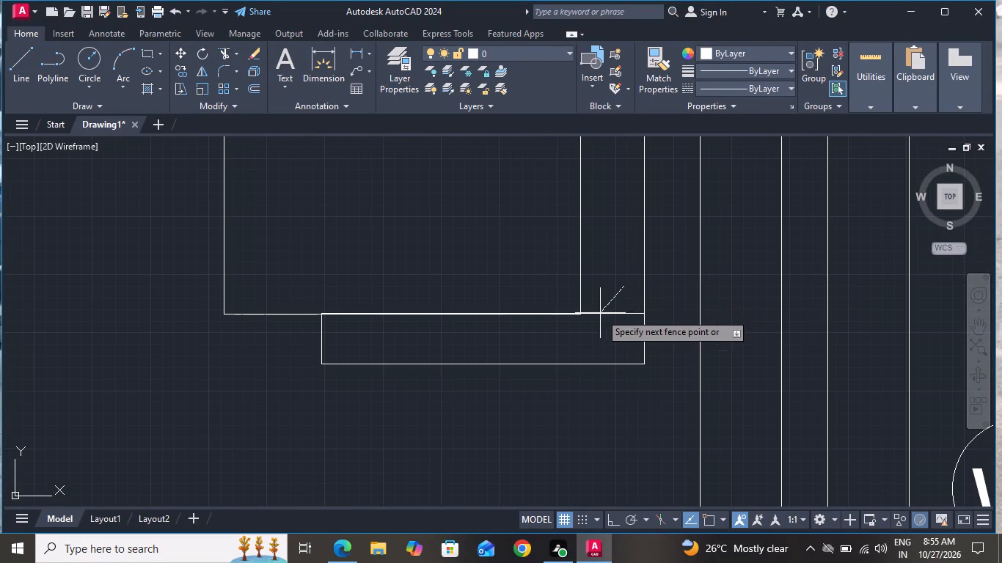
pyautogui.click(597, 321)
pyautogui.scroll(-4, 616, 369)
pyautogui.scroll(3, 618, 267)
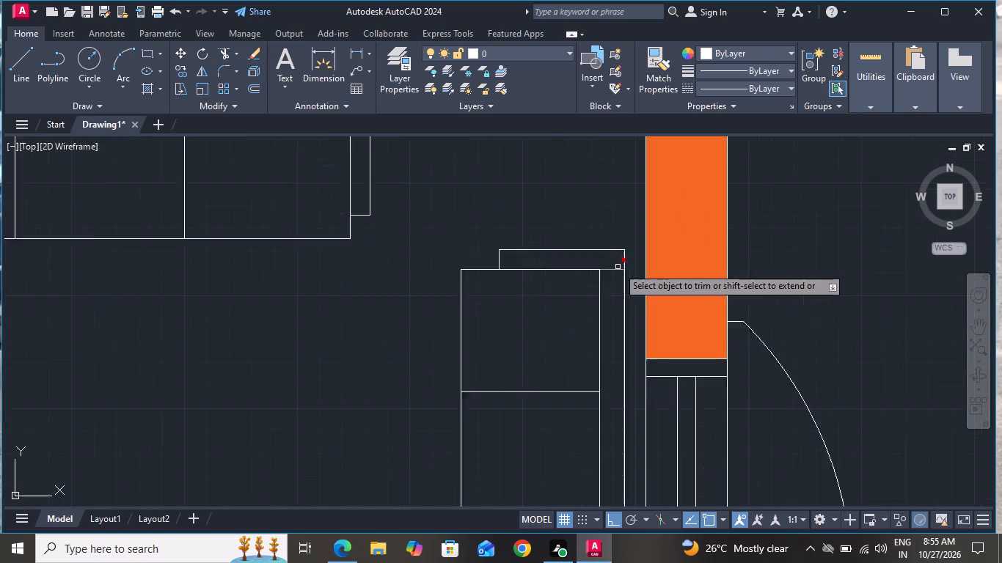
pyautogui.click(615, 256)
pyautogui.click(611, 289)
pyautogui.rightClick(521, 315)
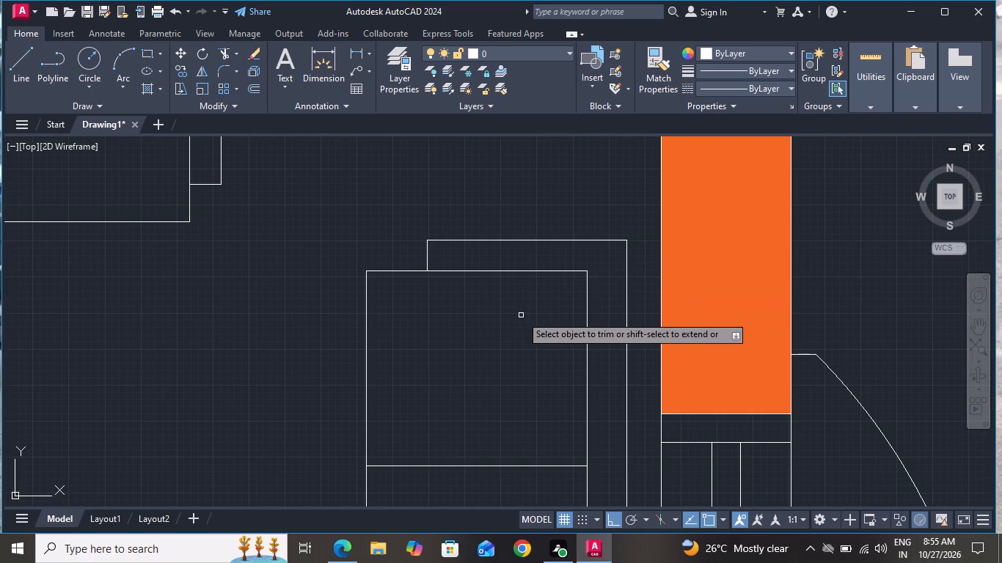
pyautogui.click(533, 334)
pyautogui.scroll(-1, 546, 326)
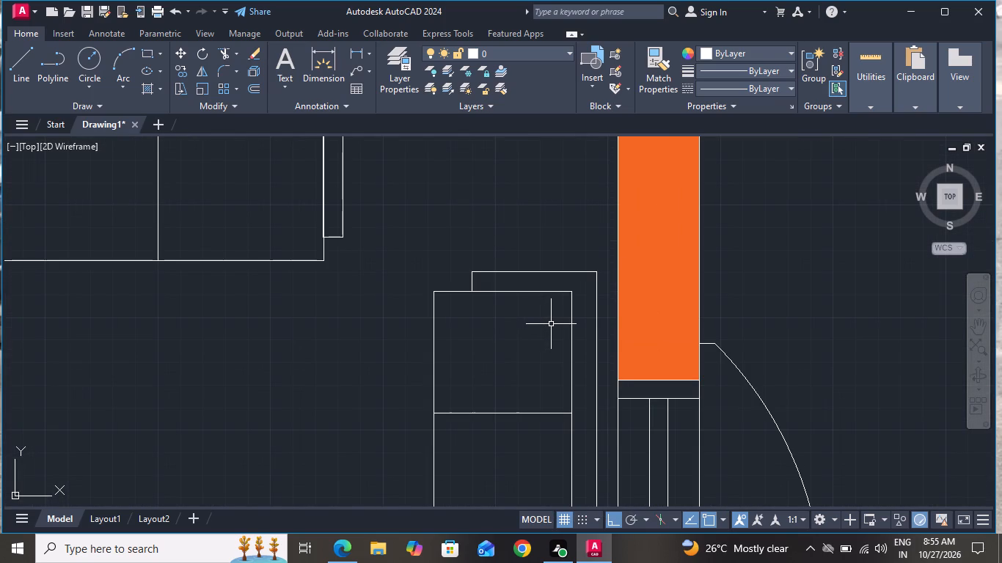
# Draw a centre table rectangle about 2'-6" by 1'-2" in the drawing room, below the three-seat sofa and beside the two-seat sofa.
pyautogui.scroll(-3, 563, 308)
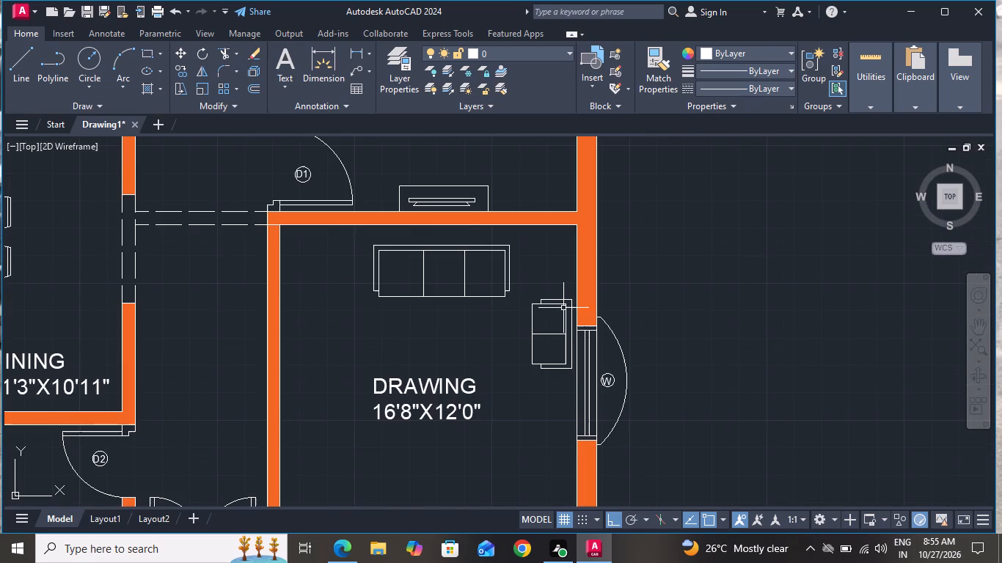
pyautogui.scroll(1, 457, 250)
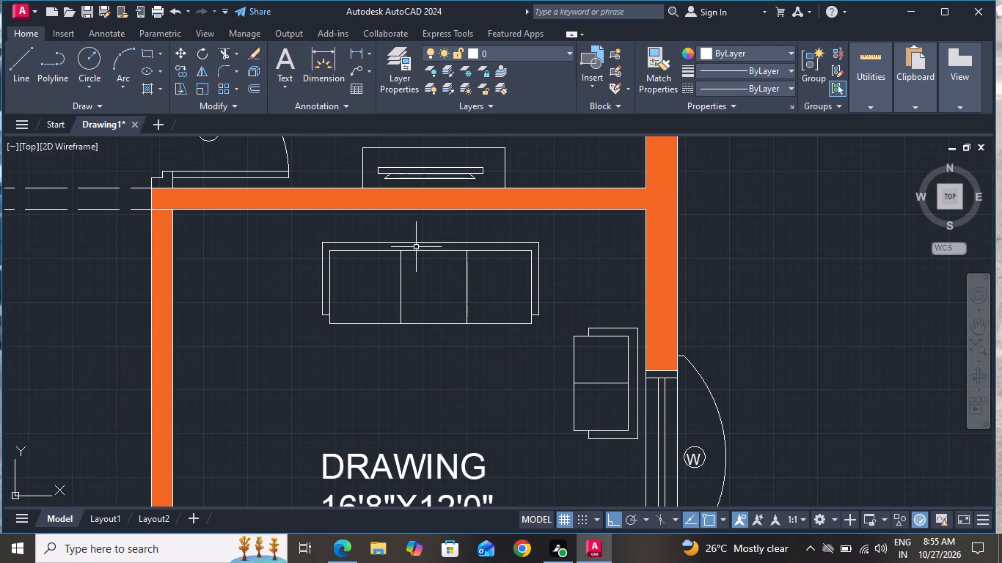
pyautogui.click(145, 50)
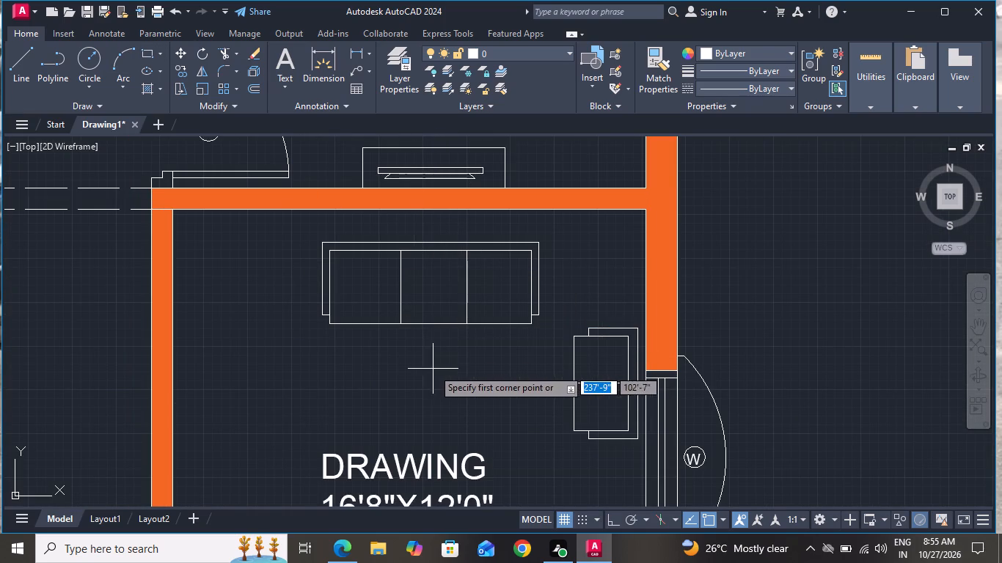
pyautogui.click(397, 386)
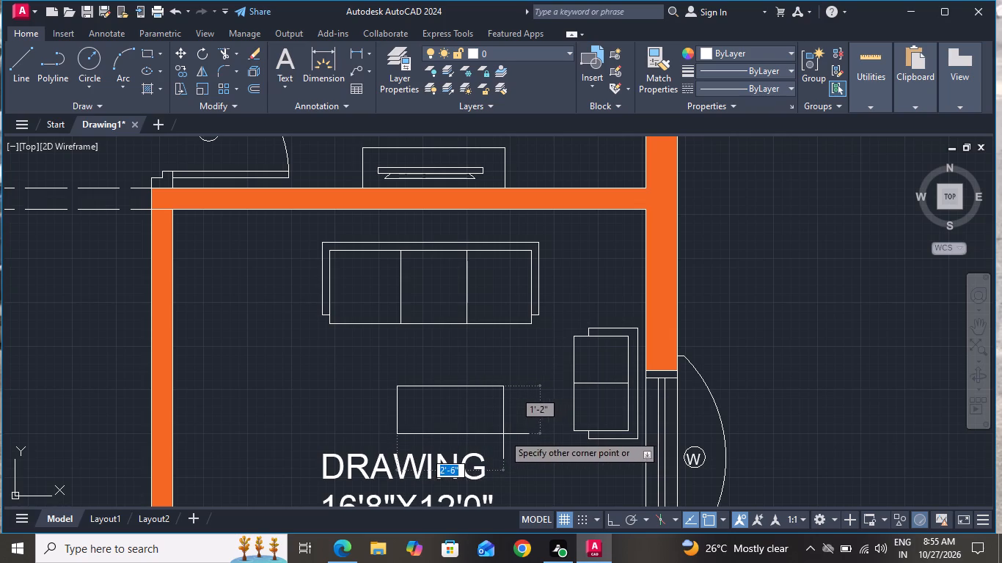
pyautogui.click(503, 434)
# Move the DRAWING 16'8"X12'0" room label straight down, clear of the centre table and closer to the room's lower wall.
pyautogui.scroll(-1, 491, 361)
pyautogui.click(443, 424)
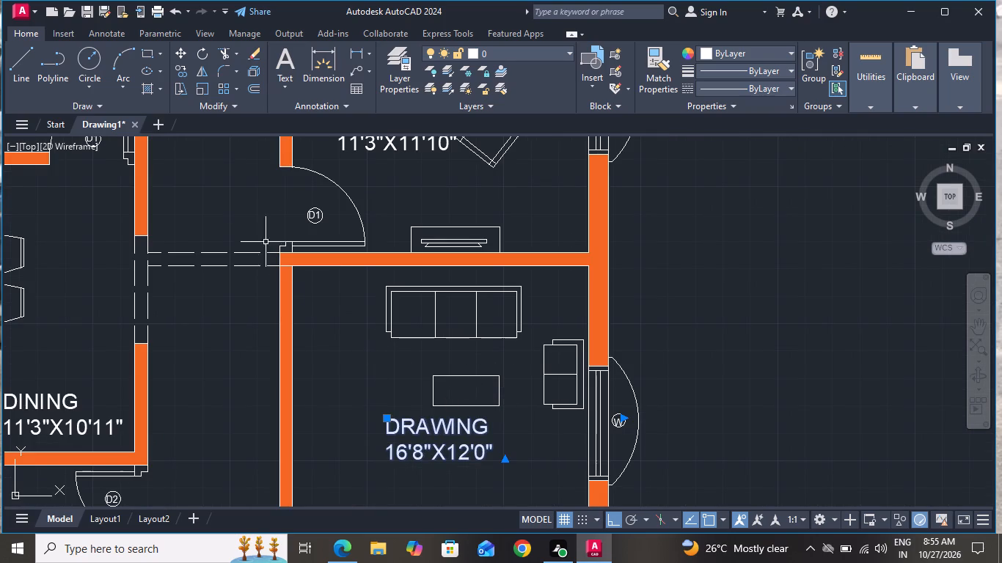
pyautogui.click(175, 49)
pyautogui.scroll(-2, 360, 133)
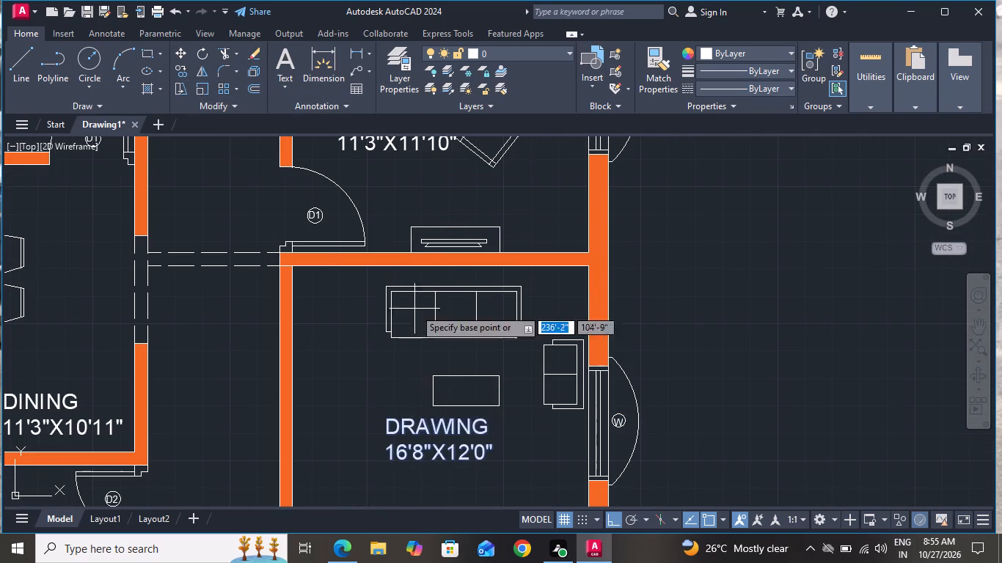
pyautogui.scroll(-1, 414, 309)
pyautogui.click(415, 393)
pyautogui.click(411, 443)
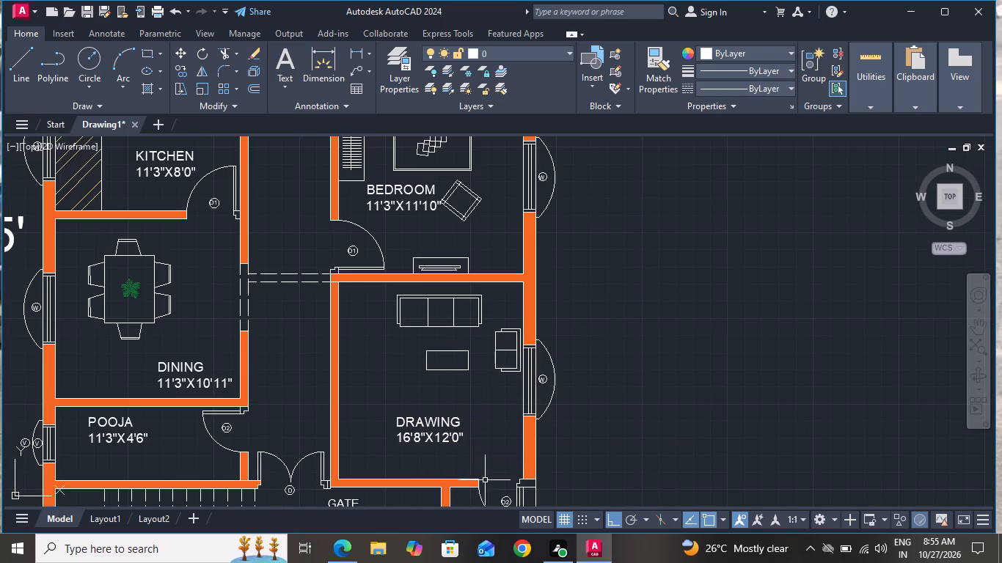
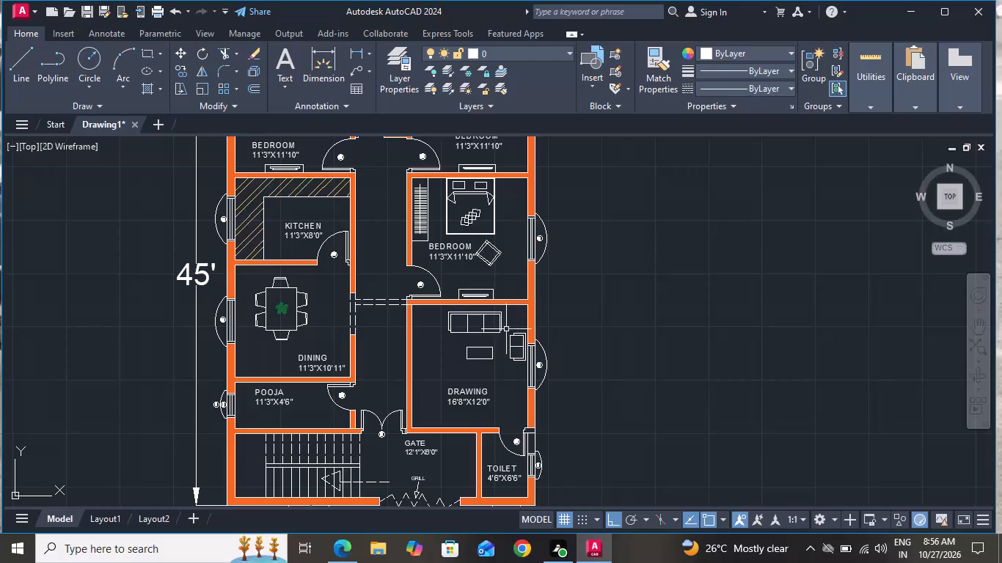
# Draw a small, nearly square side table rectangle in the drawing room's upper corner, between the three-seat sofa and the window-side wall.
pyautogui.click(145, 57)
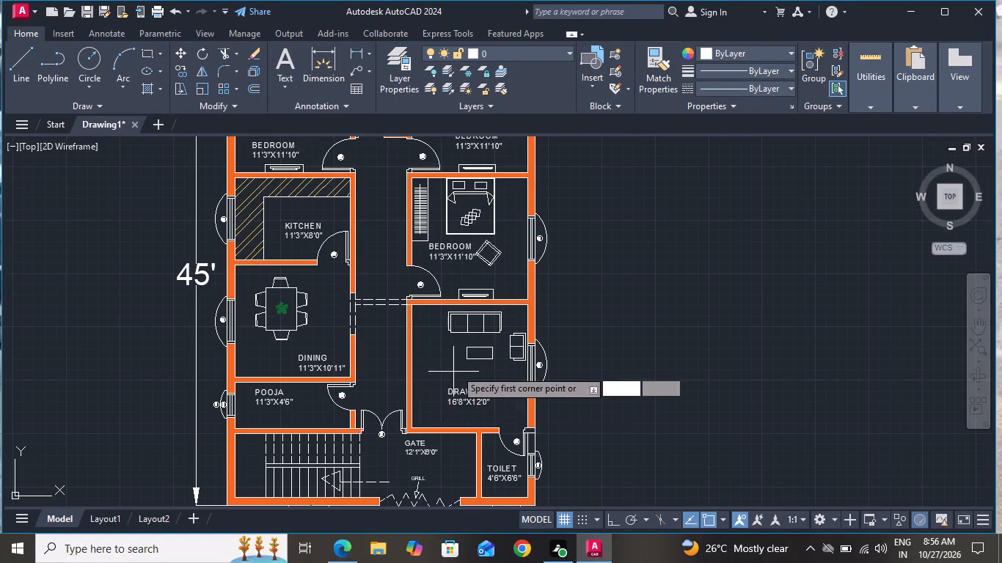
pyautogui.scroll(3, 508, 369)
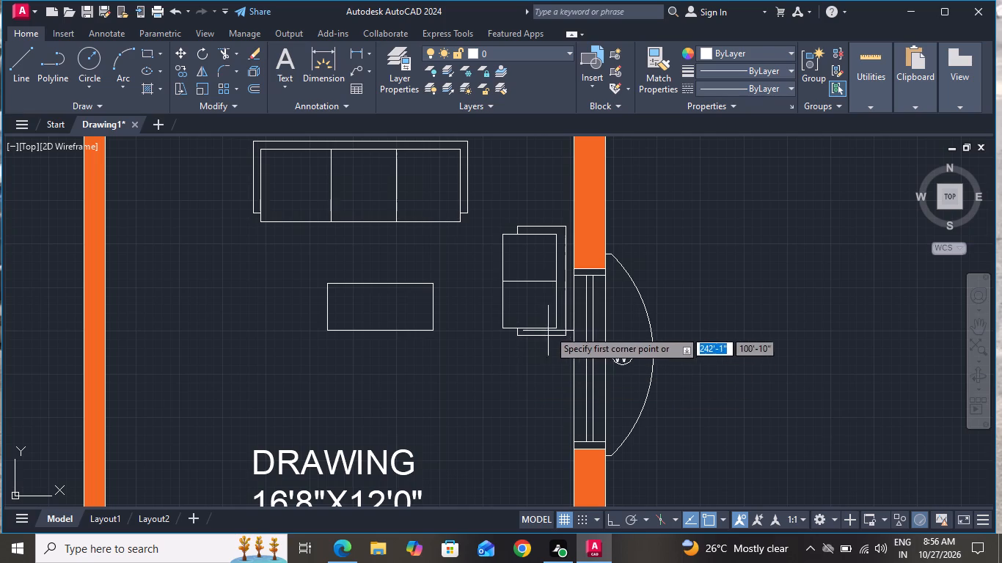
pyautogui.scroll(-1, 564, 287)
pyautogui.scroll(3, 544, 202)
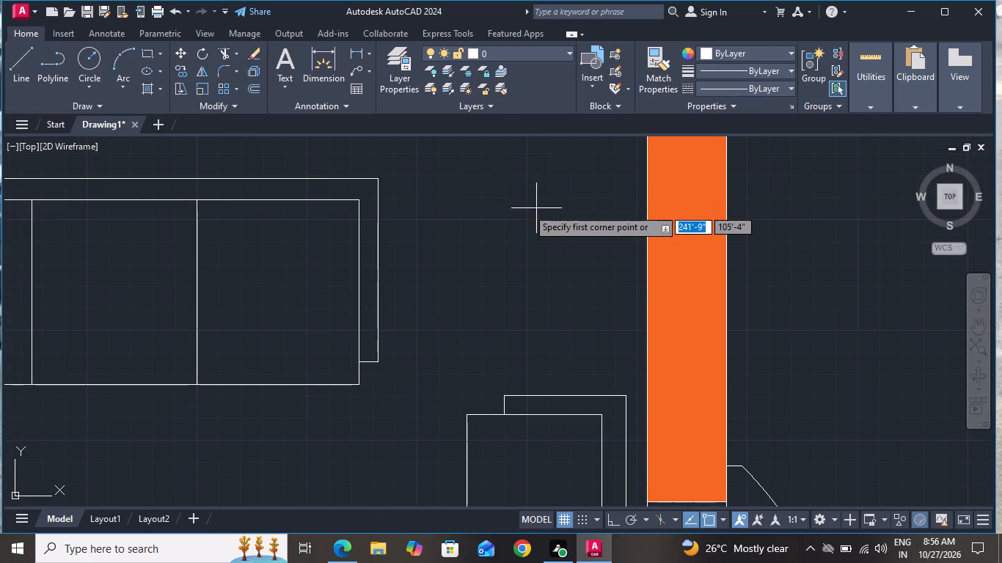
pyautogui.click(437, 192)
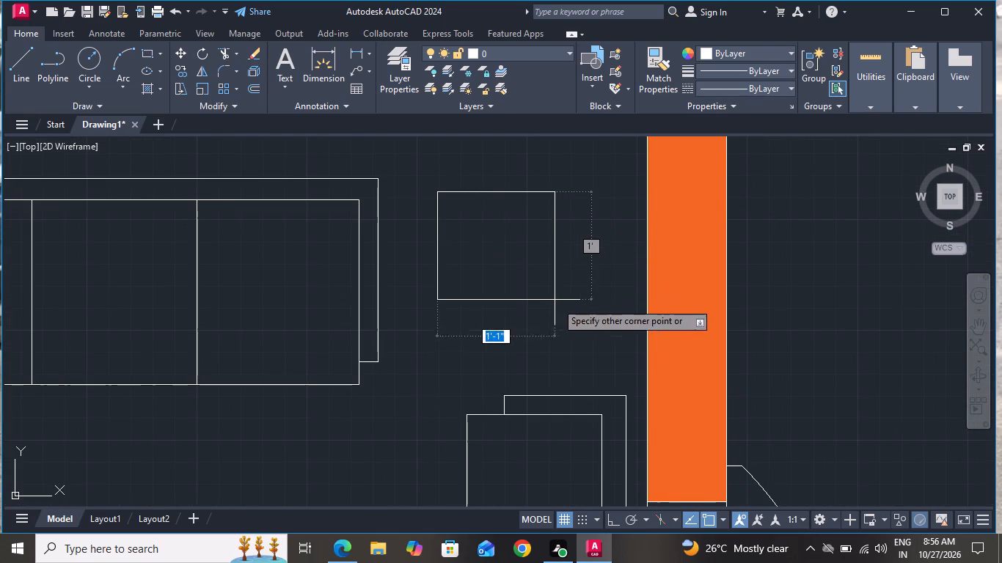
pyautogui.click(580, 321)
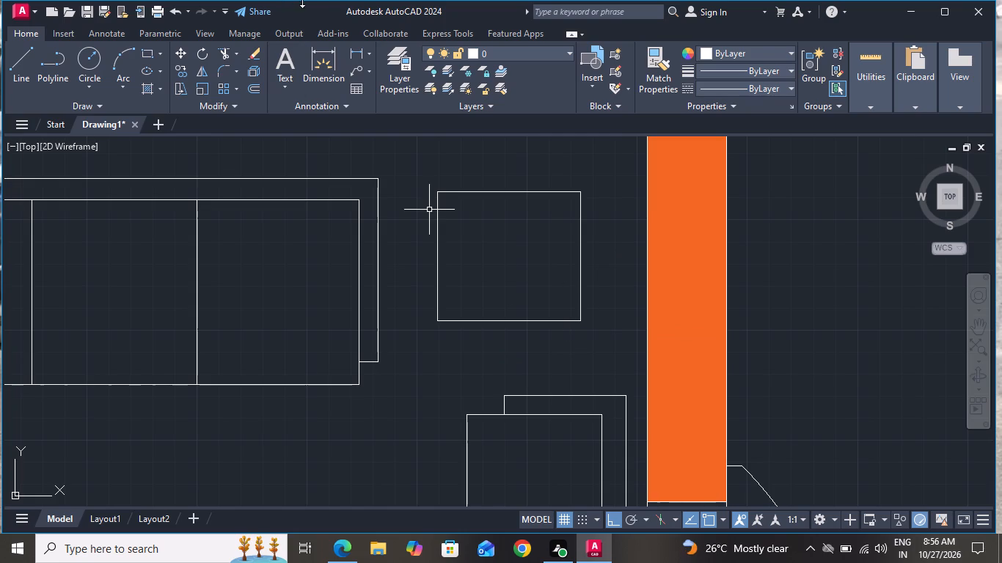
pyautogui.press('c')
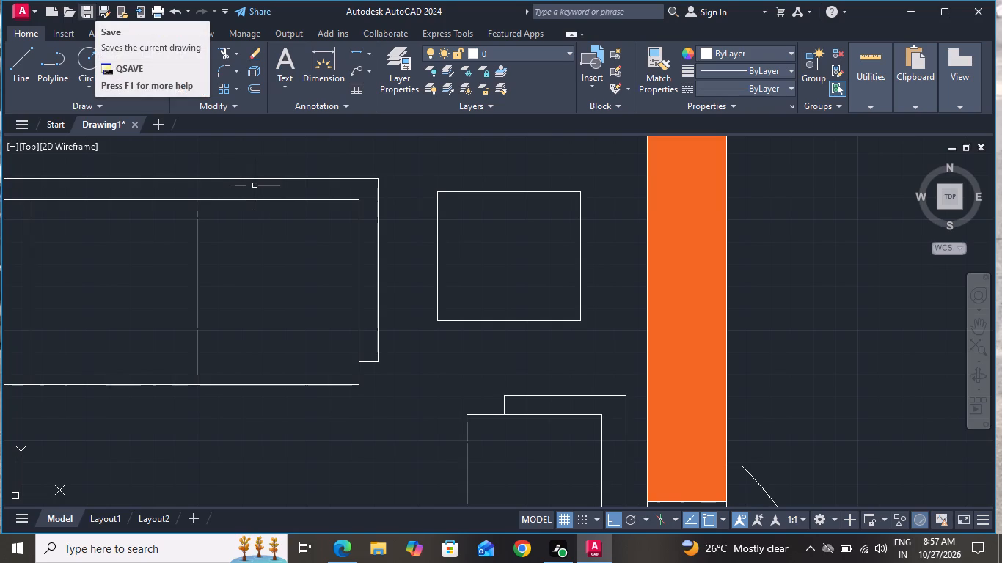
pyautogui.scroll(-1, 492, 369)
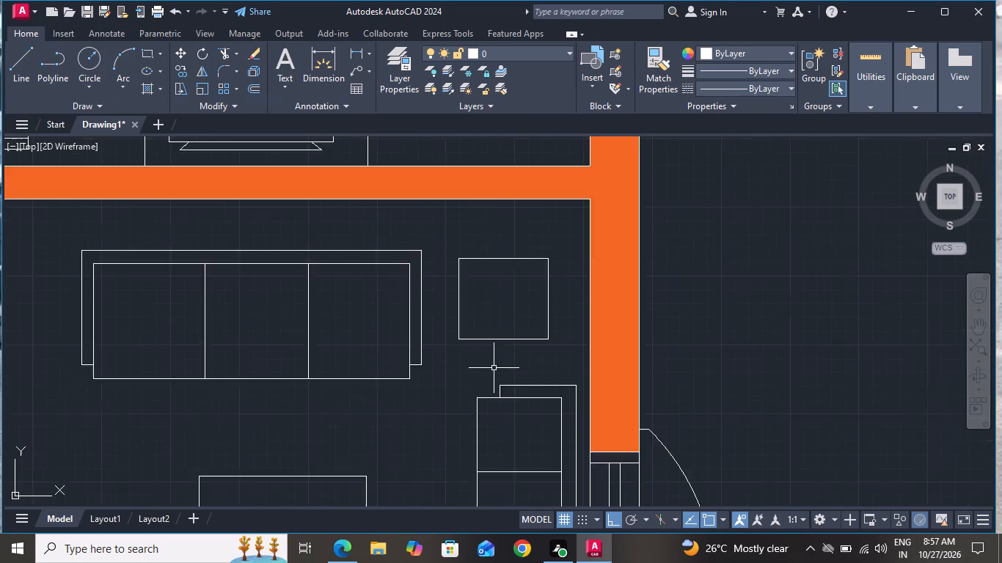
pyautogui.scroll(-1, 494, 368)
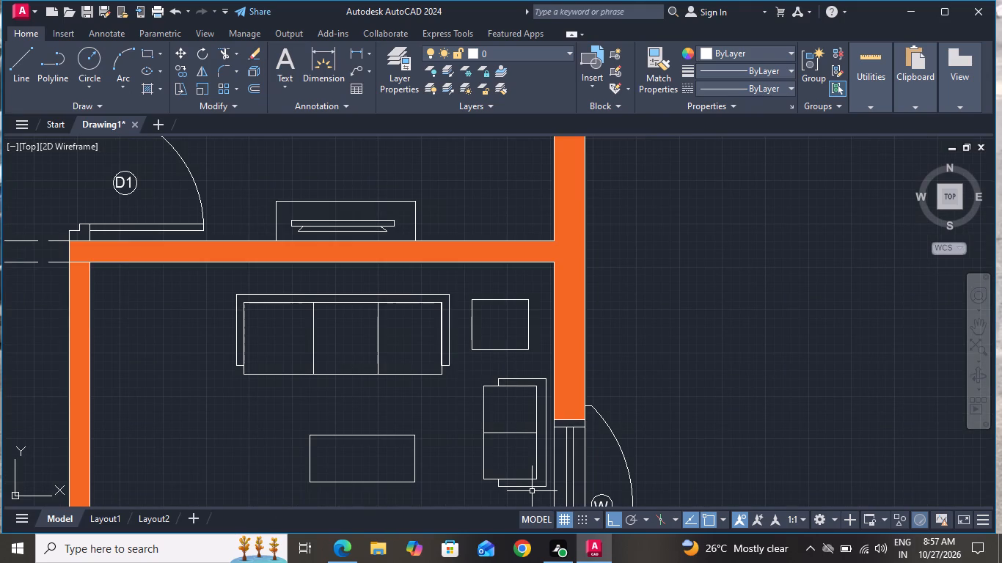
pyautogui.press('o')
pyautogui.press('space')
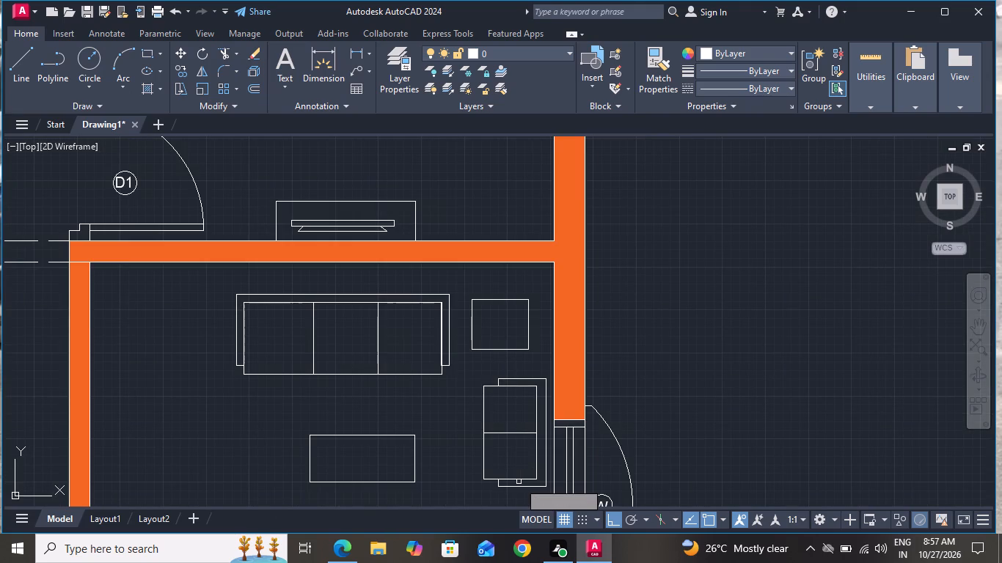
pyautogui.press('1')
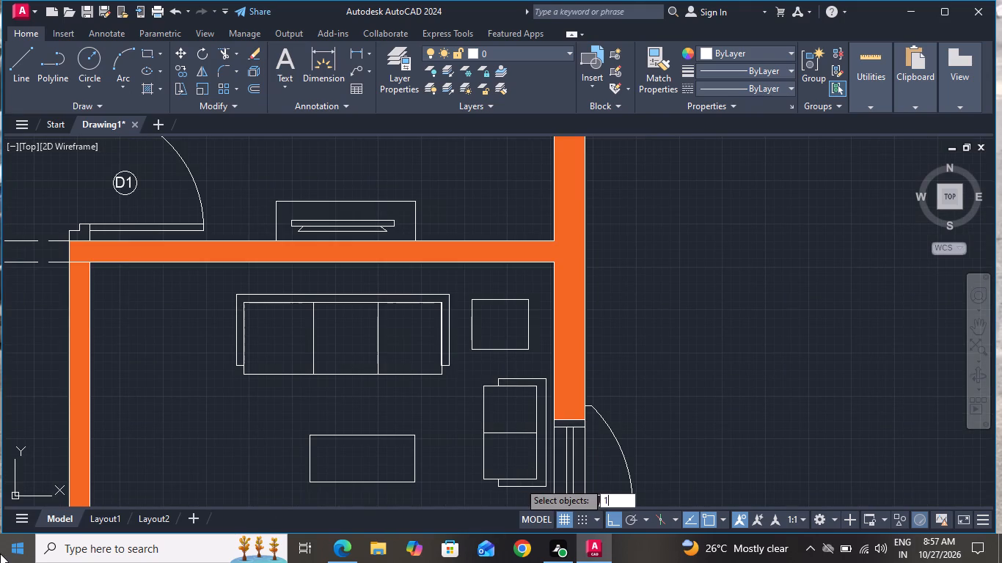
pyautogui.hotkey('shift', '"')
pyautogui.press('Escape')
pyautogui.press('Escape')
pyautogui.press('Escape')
# Offset the corner side table's rectangle inward by 2" to form an inner border.
pyautogui.write('o')
pyautogui.press('space')
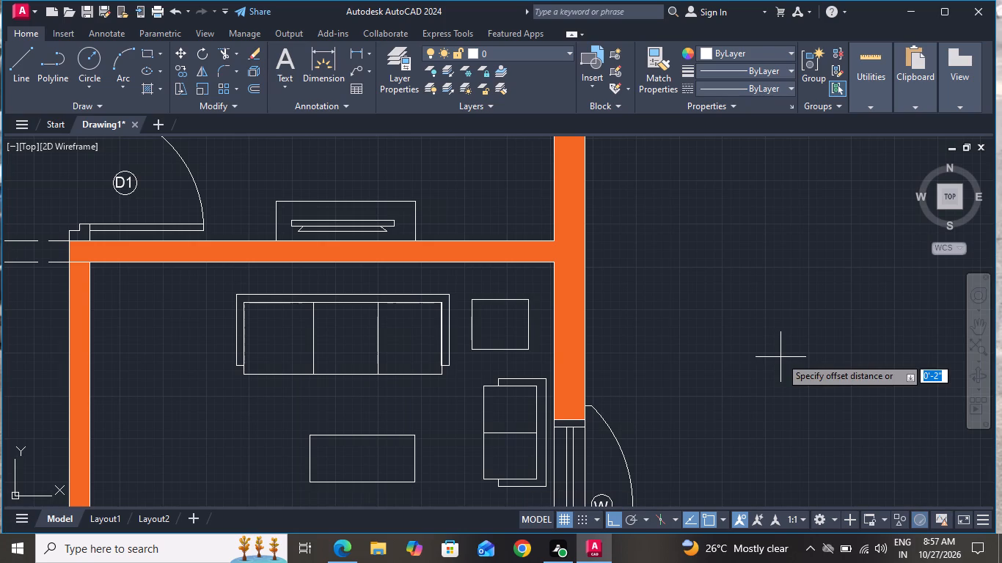
pyautogui.press('1')
pyautogui.write('"\'')
pyautogui.press('Return')
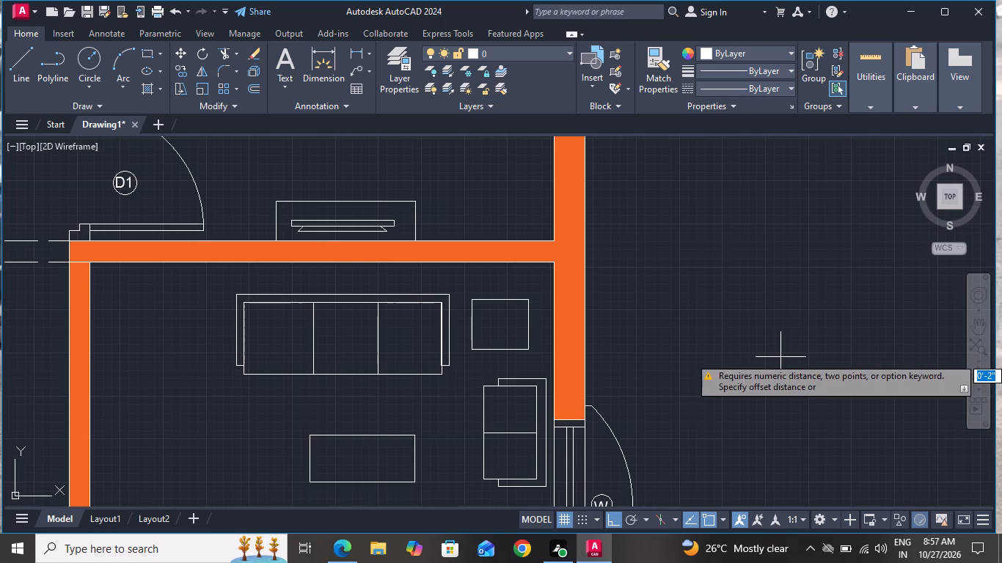
pyautogui.press('space')
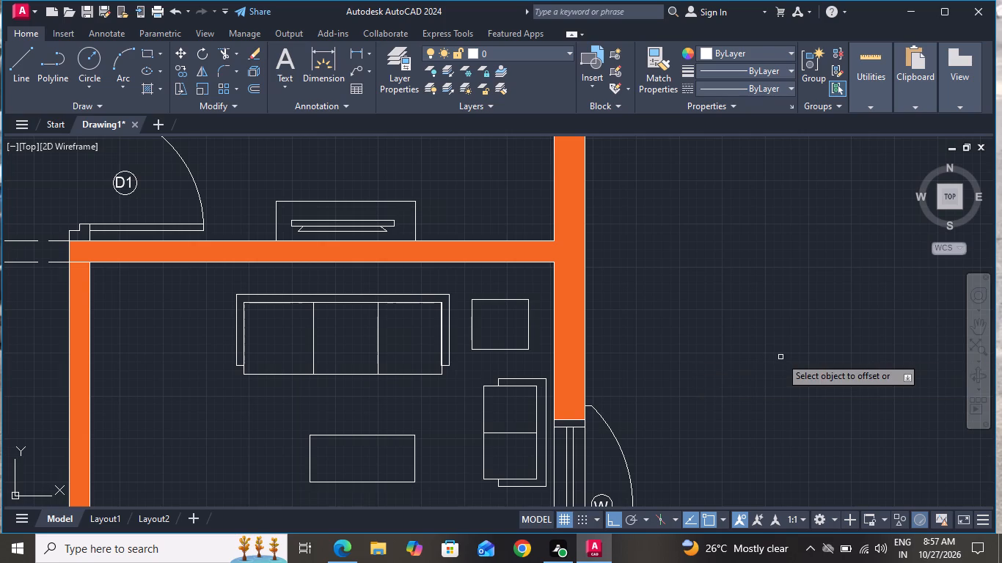
pyautogui.scroll(1, 517, 312)
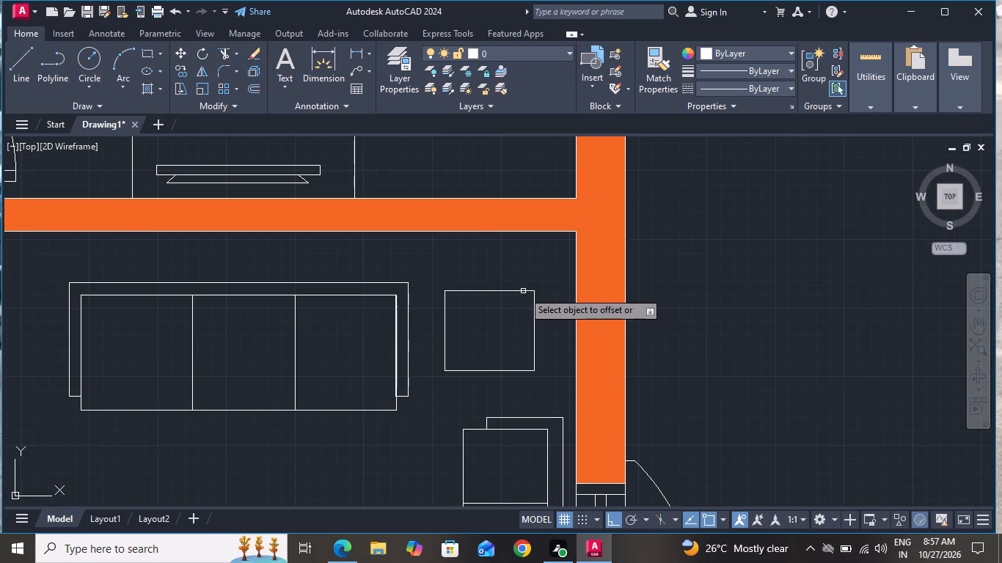
pyautogui.click(523, 290)
pyautogui.click(524, 304)
pyautogui.rightClick(531, 309)
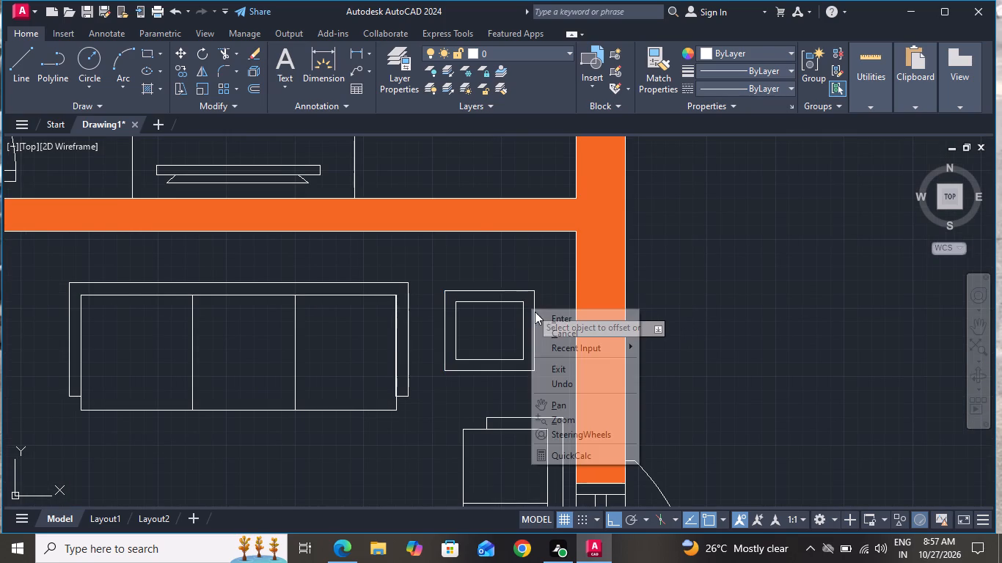
pyautogui.click(551, 330)
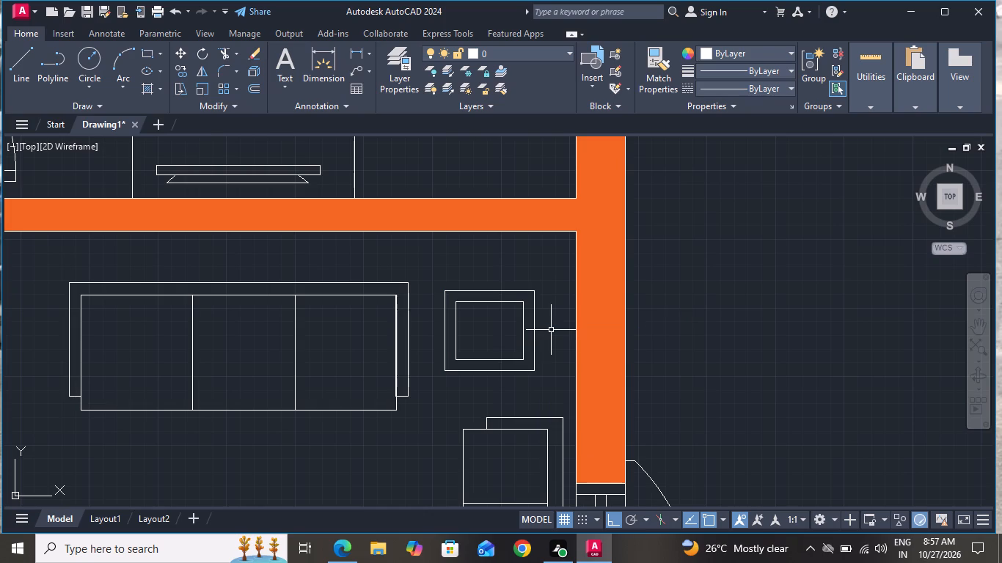
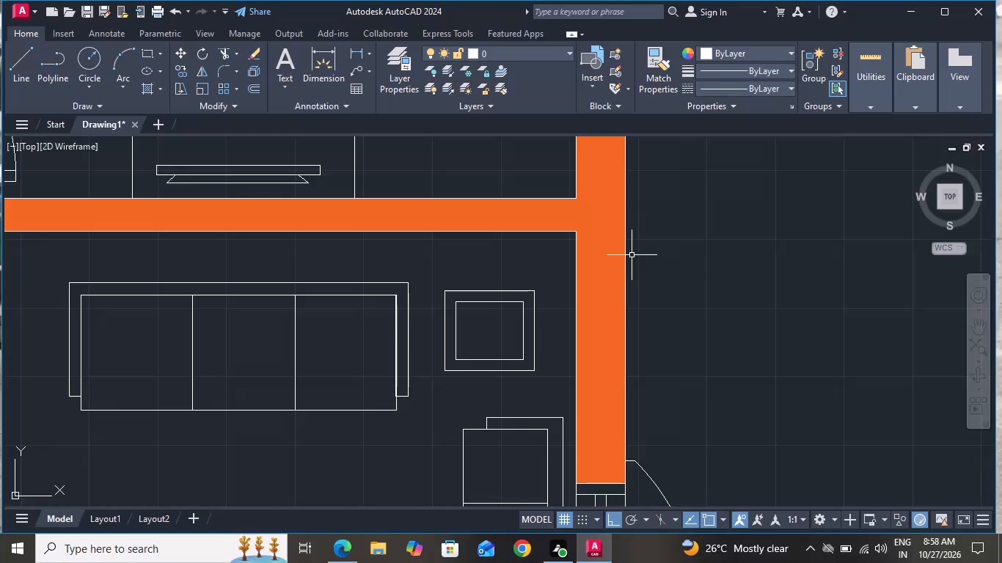
# Draw a circle of about 4" radius at the centre of the corner side table in the drawing room.
pyautogui.scroll(-2, 635, 256)
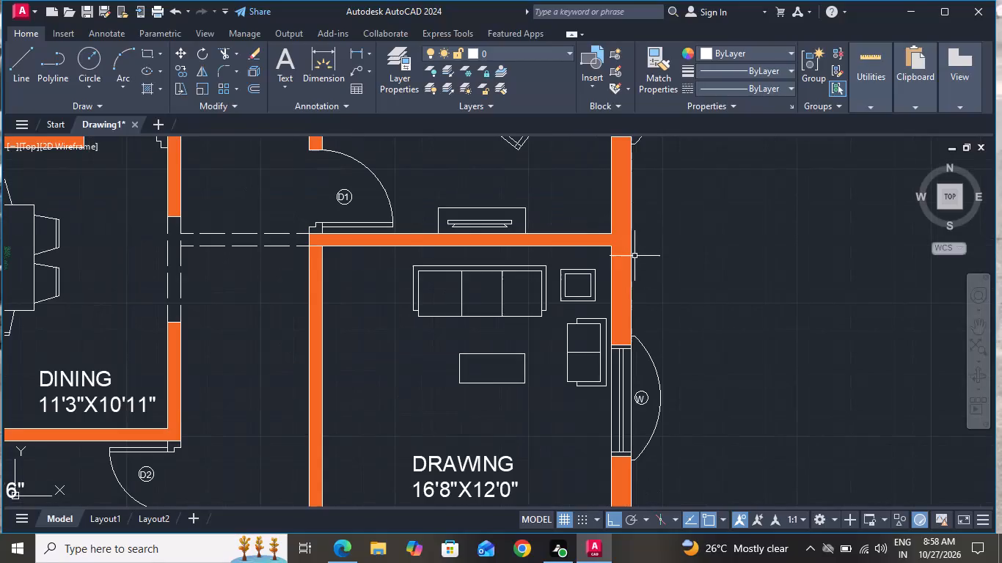
pyautogui.scroll(-1, 635, 256)
pyautogui.scroll(2, 607, 290)
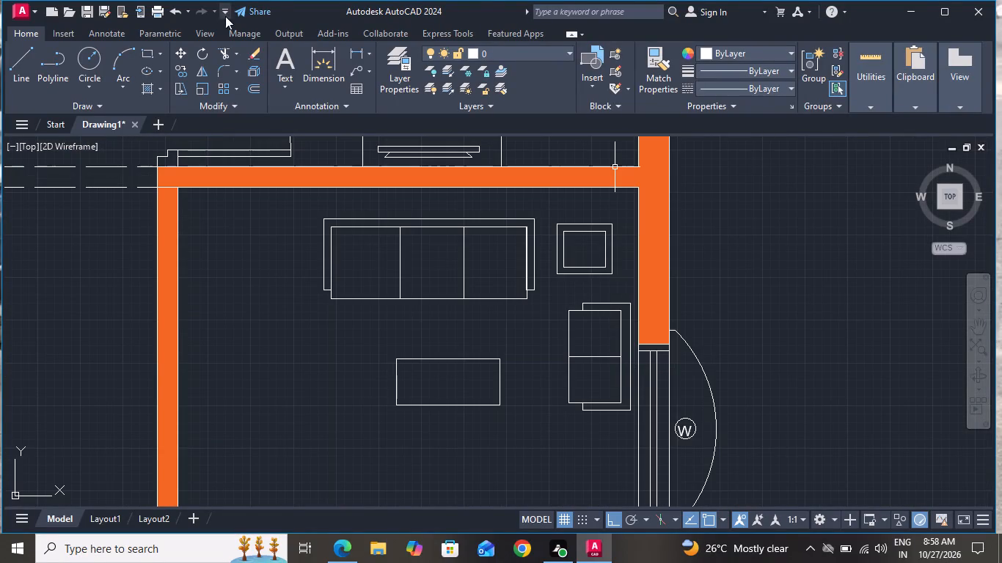
pyautogui.moveTo(80, 57); pyautogui.dragTo(90, 76)
pyautogui.scroll(1, 623, 219)
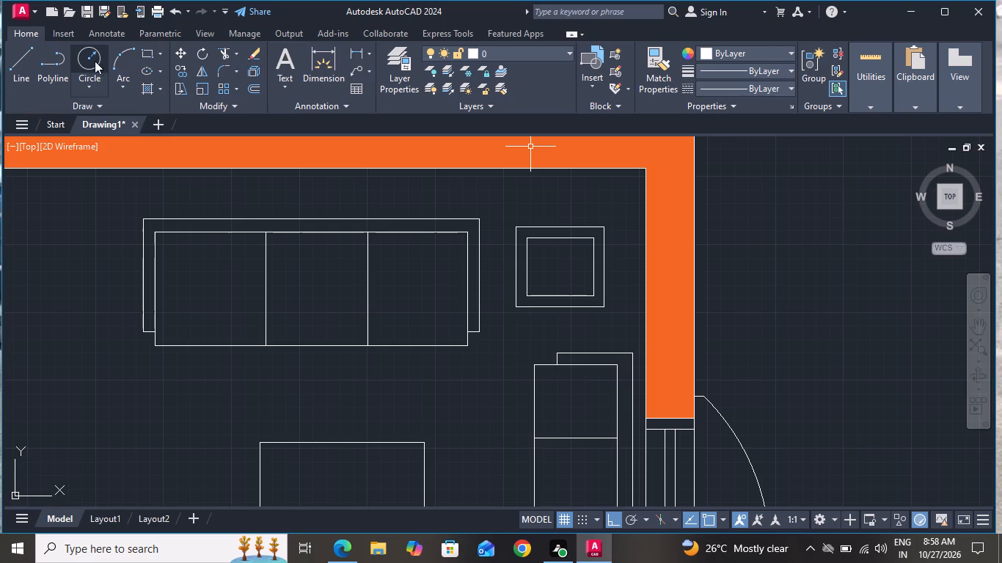
pyautogui.click(90, 61)
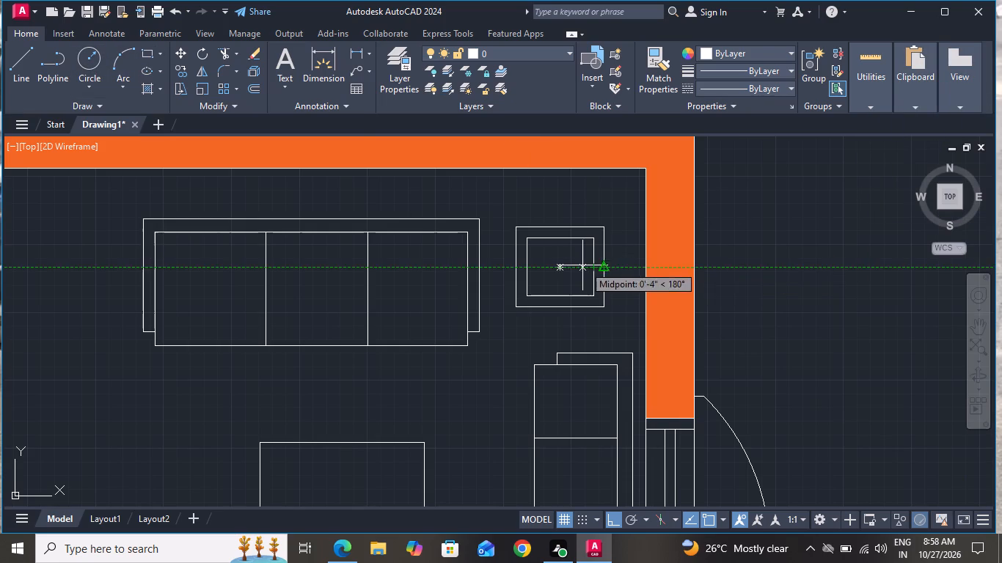
pyautogui.click(561, 270)
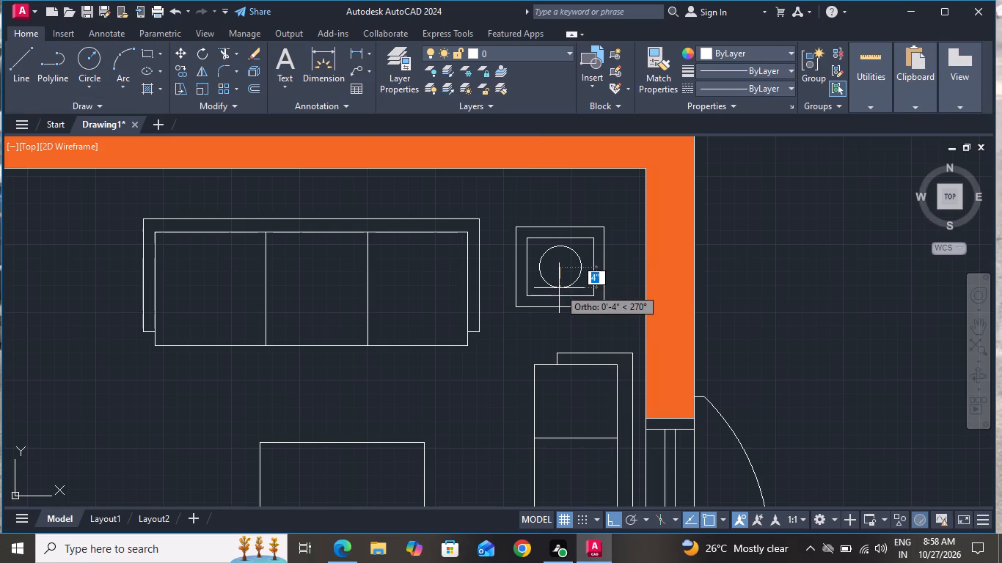
pyautogui.click(559, 288)
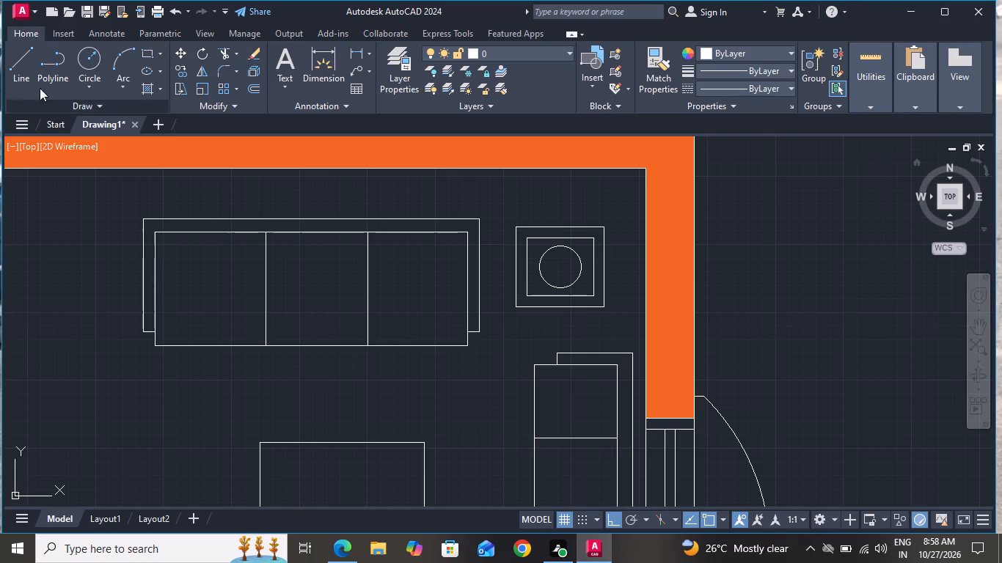
# Draw a crosshair over the side table's circle, with a horizontal line about 10" long and a vertical line about 9" long.
pyautogui.click(26, 62)
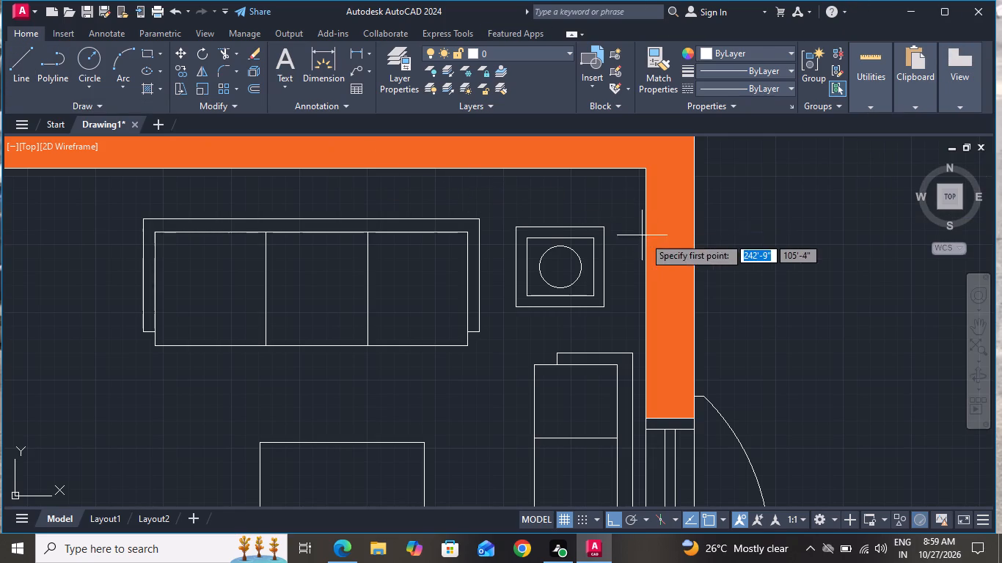
pyautogui.scroll(2, 492, 254)
pyautogui.scroll(1, 615, 281)
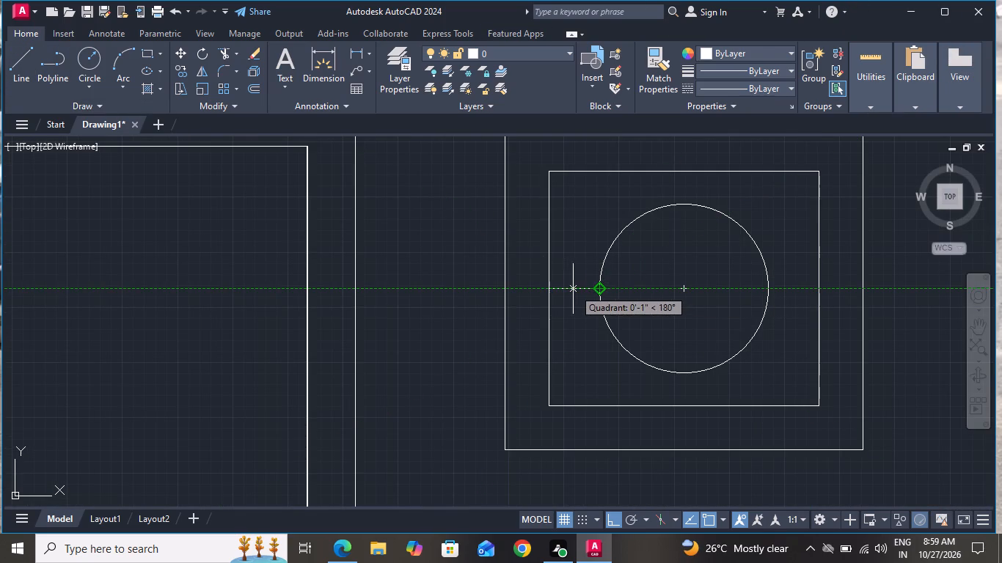
pyautogui.click(573, 289)
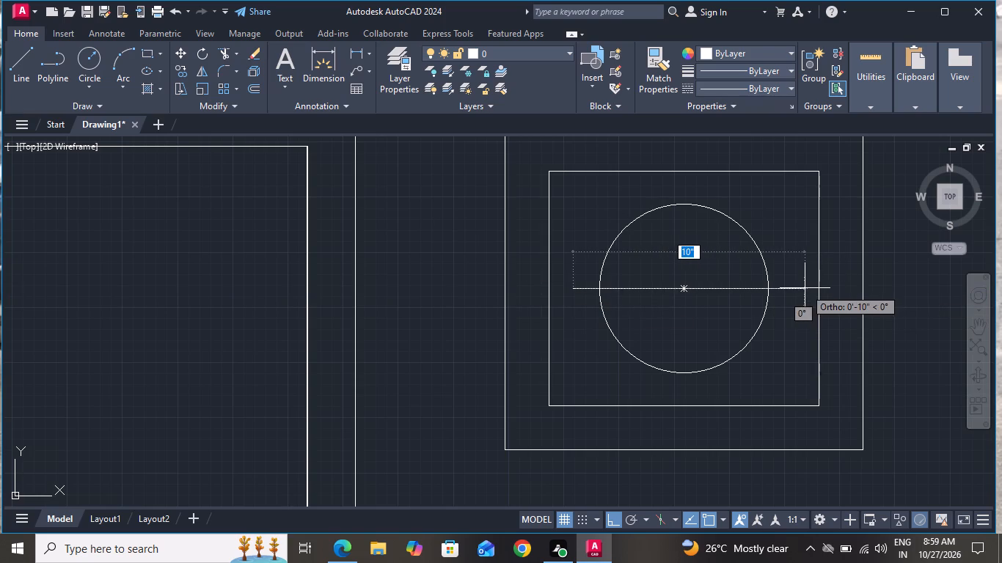
pyautogui.click(800, 288)
pyautogui.rightClick(800, 288)
pyautogui.click(819, 308)
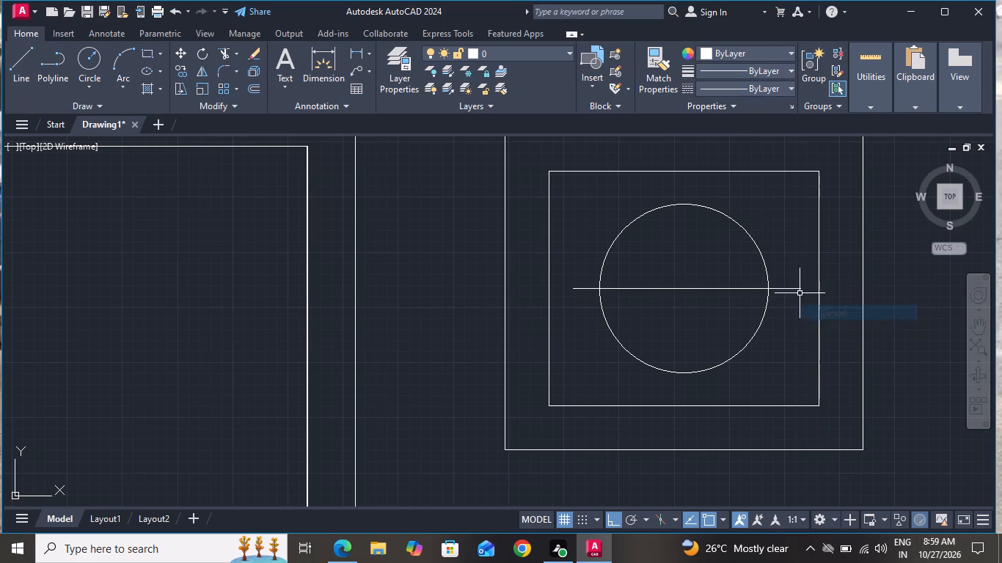
pyautogui.click(23, 66)
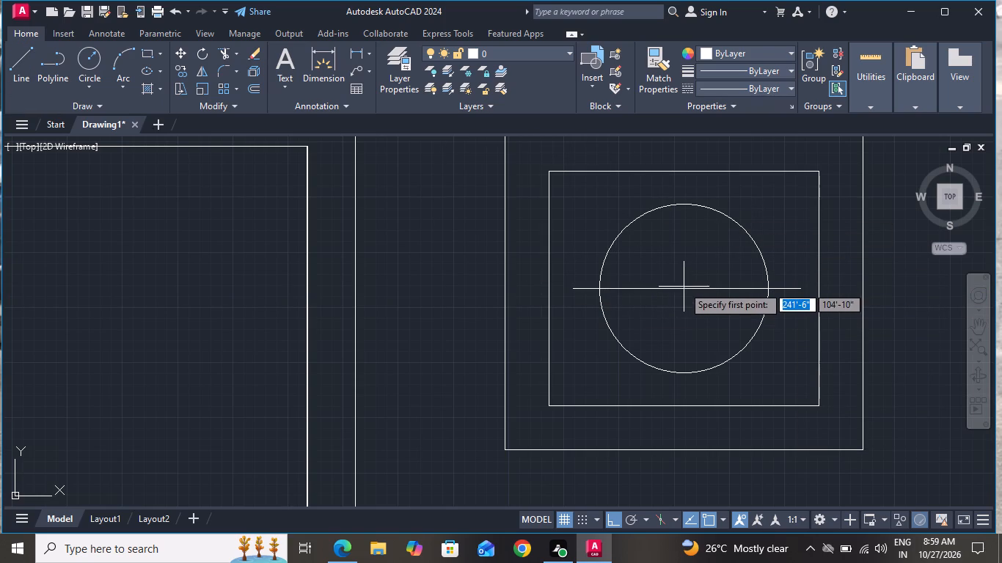
pyautogui.click(684, 188)
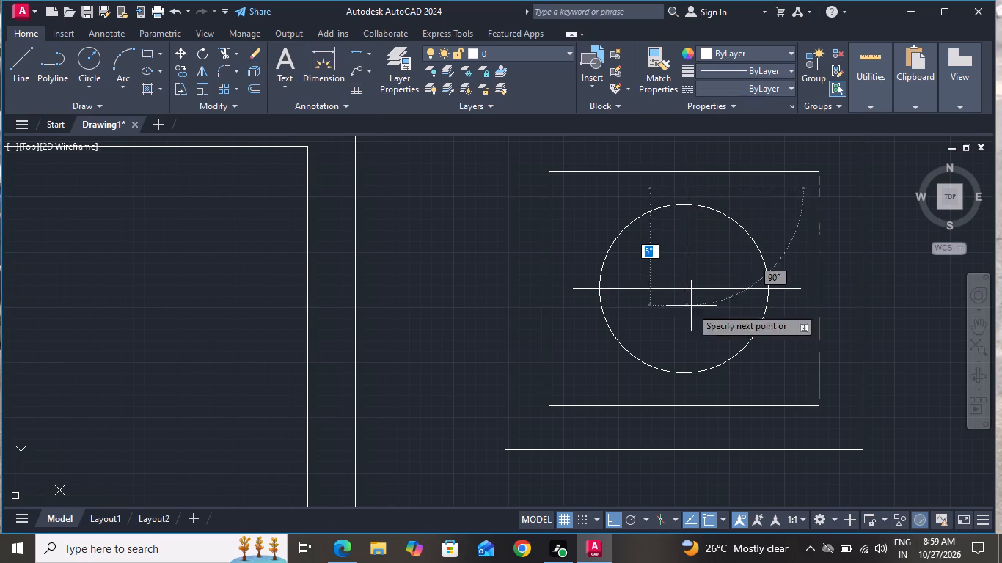
pyautogui.click(693, 391)
pyautogui.rightClick(699, 391)
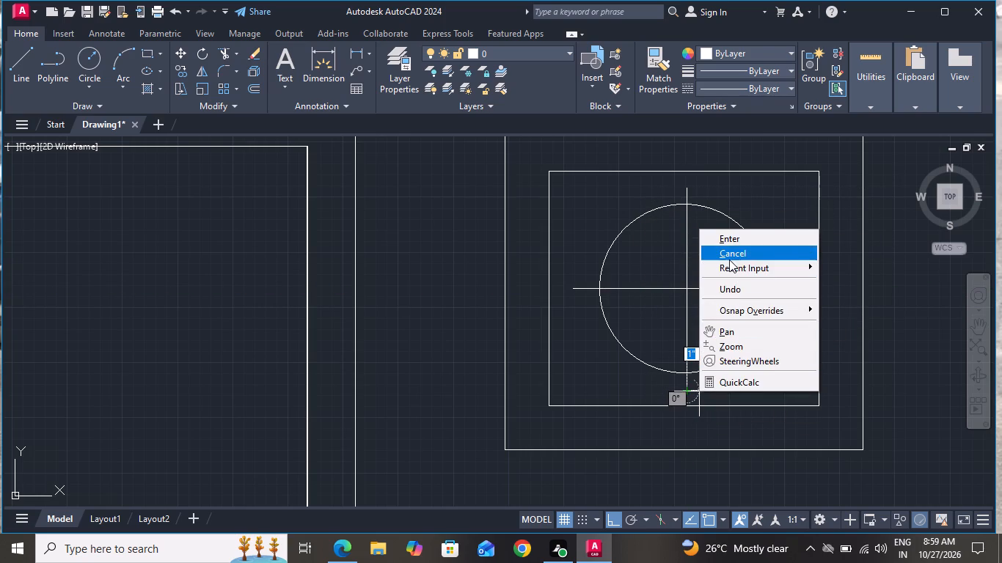
pyautogui.click(729, 260)
# Offset the drawing room's coffee table rectangle outward by 1" to form an outer border.
pyautogui.scroll(-5, 726, 263)
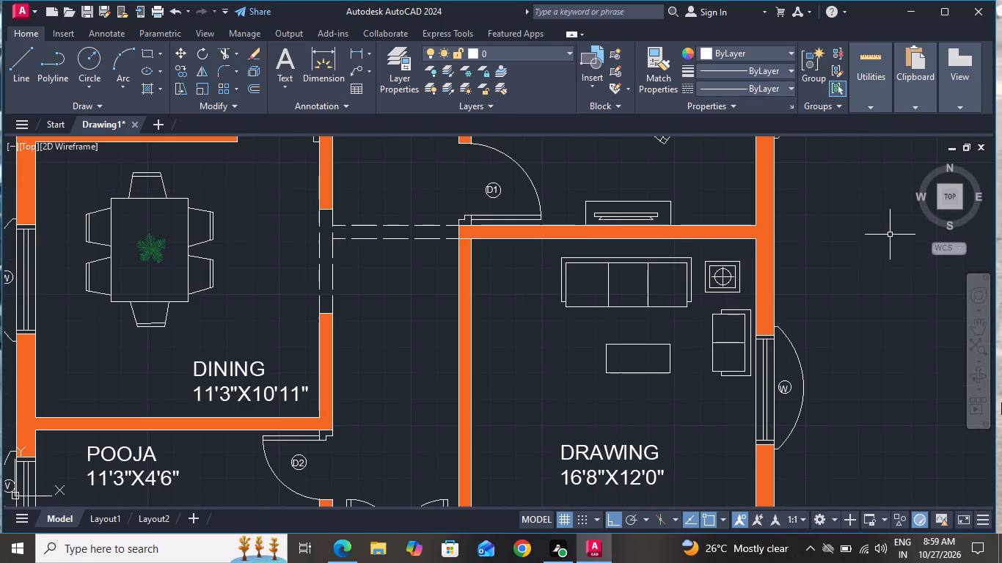
pyautogui.press('o')
pyautogui.press('space')
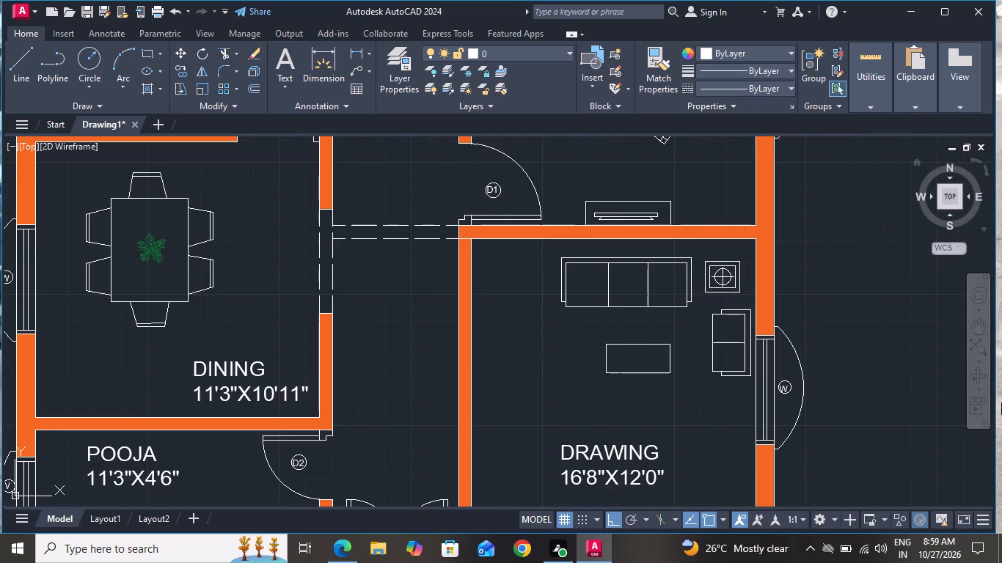
pyautogui.press('1')
pyautogui.hotkey('shift', '"')
pyautogui.press('Return')
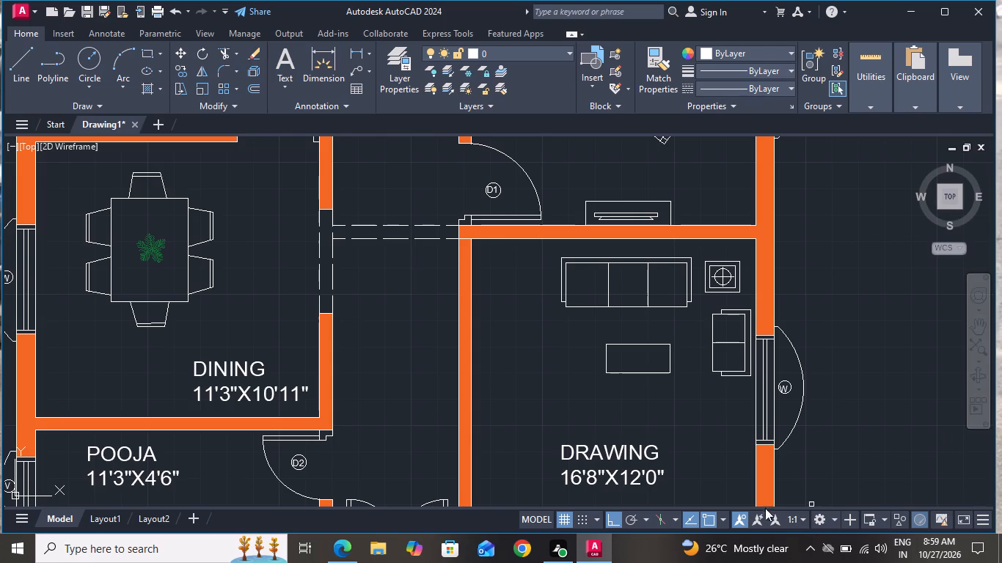
pyautogui.scroll(1, 654, 379)
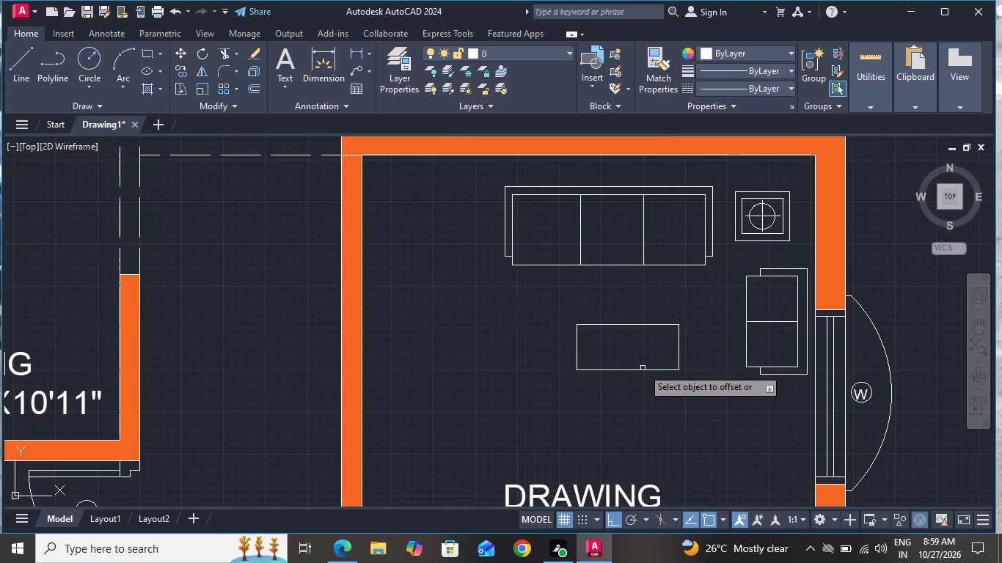
pyautogui.click(640, 369)
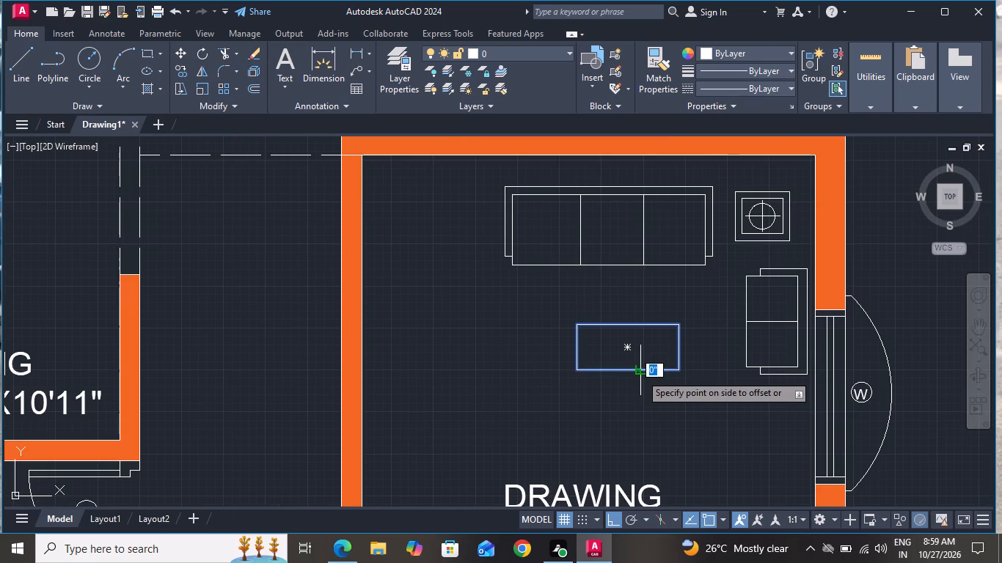
pyautogui.click(642, 380)
pyautogui.rightClick(642, 388)
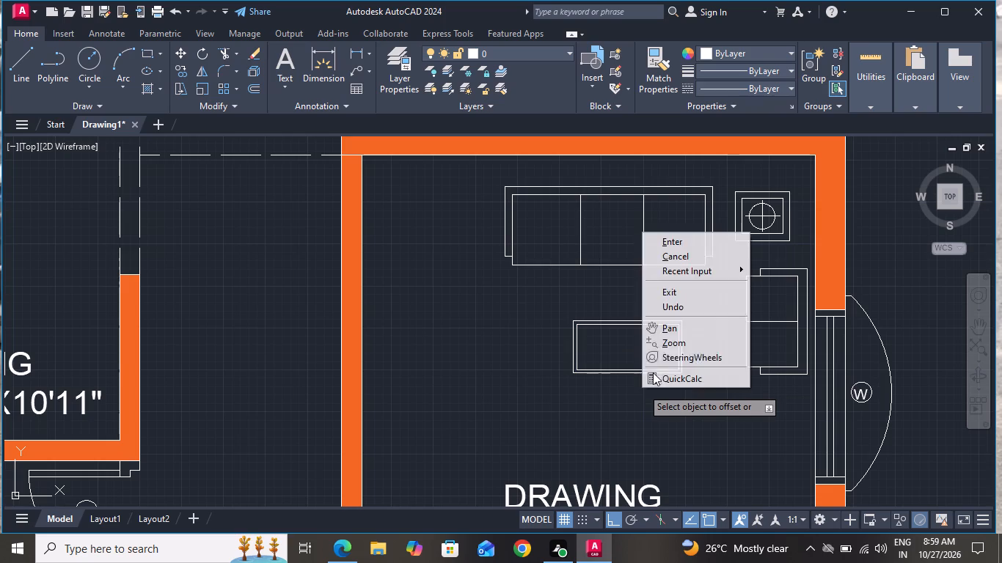
pyautogui.click(697, 256)
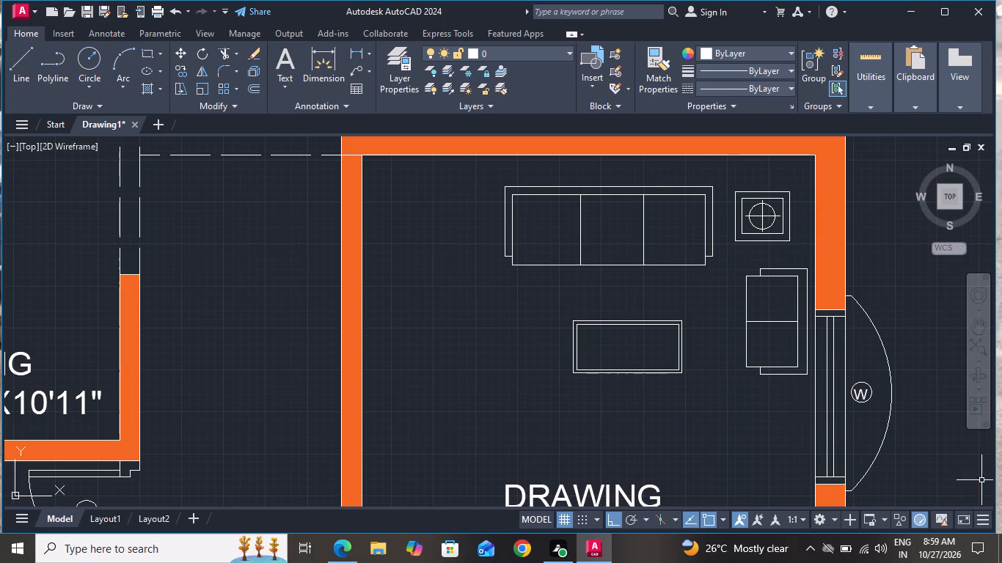
# Hatch the coffee table's inner rectangle with the ANSI32 pattern in colour 242,103,34 at scale 9.
pyautogui.click(149, 87)
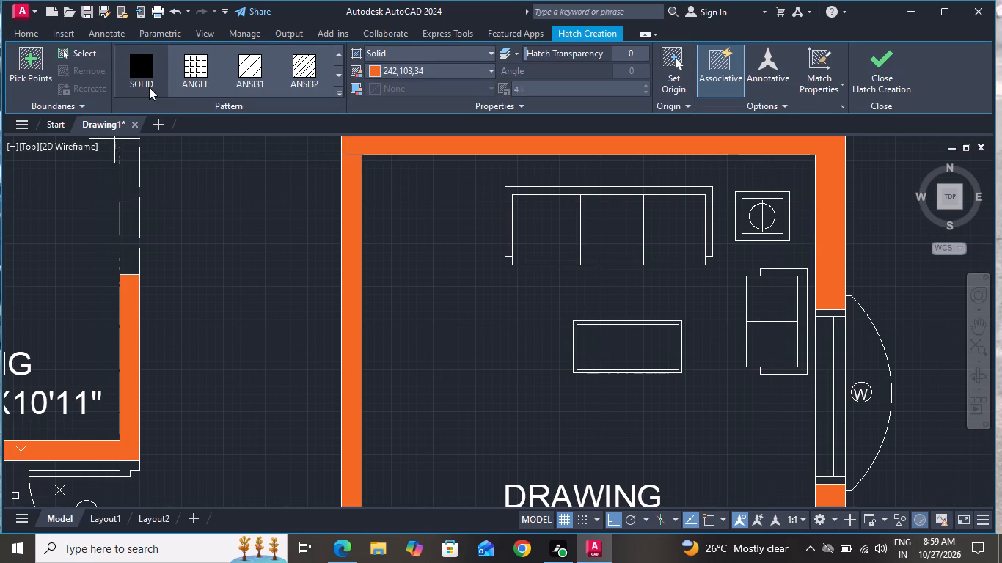
pyautogui.click(315, 73)
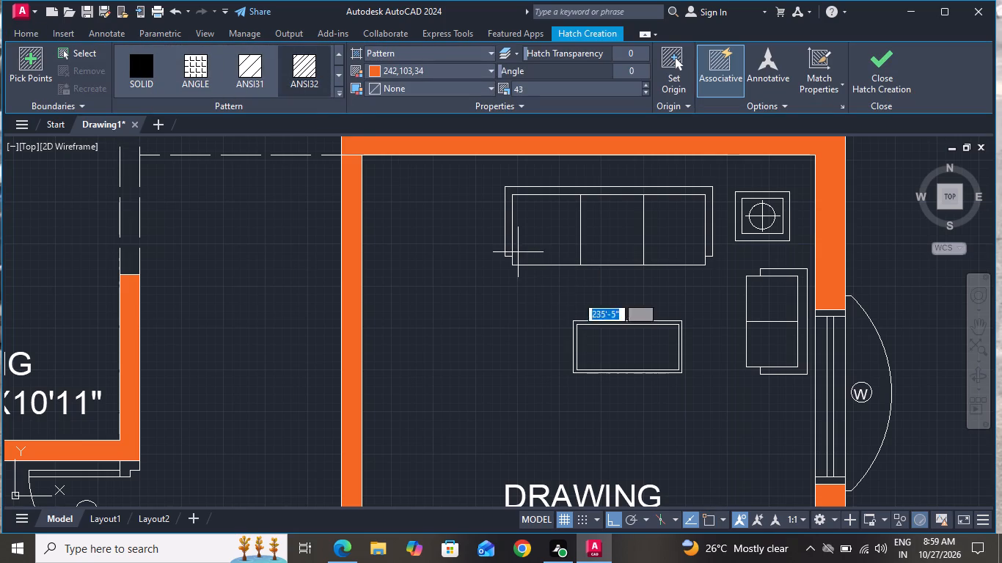
pyautogui.click(593, 336)
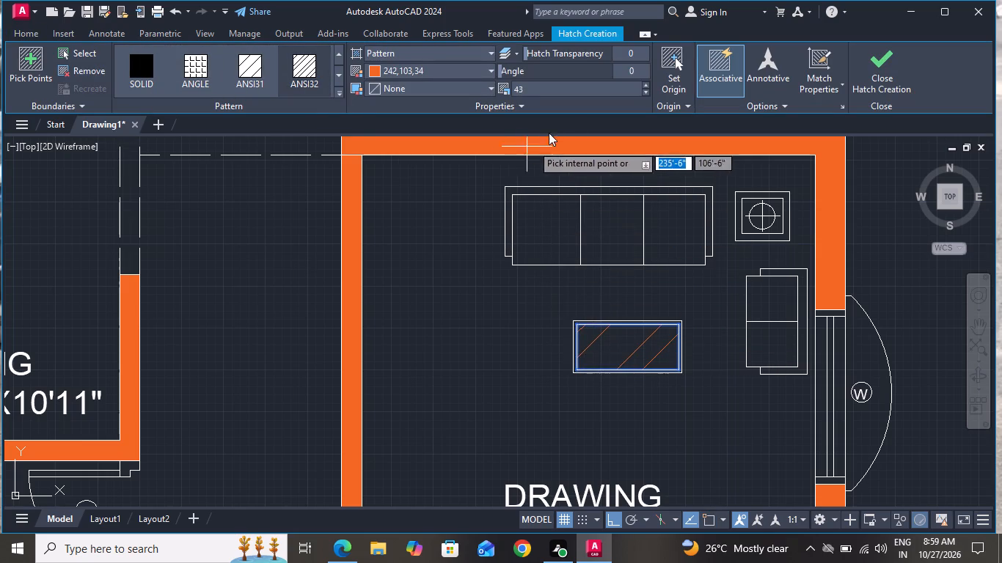
pyautogui.click(646, 89)
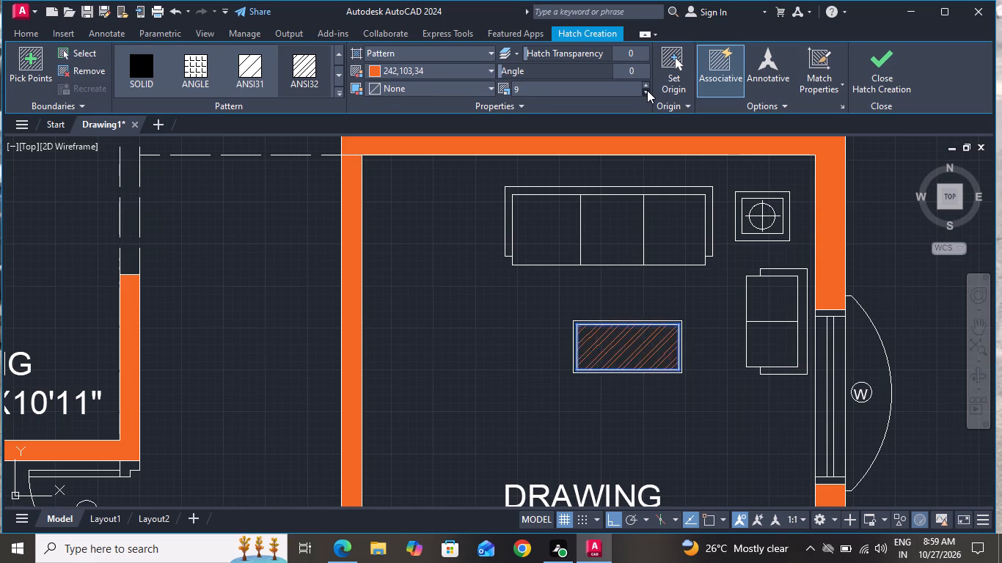
pyautogui.rightClick(417, 383)
pyautogui.click(453, 202)
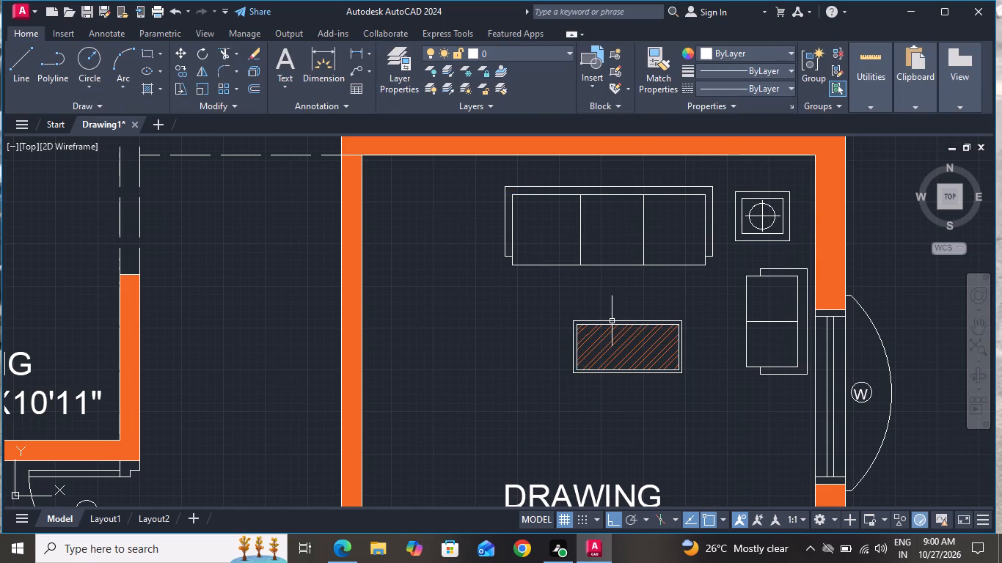
# Review the furnished ground floor plan, from the drawing room to the bedrooms, entrance and portico.
pyautogui.scroll(2, 635, 325)
pyautogui.scroll(-3, 637, 328)
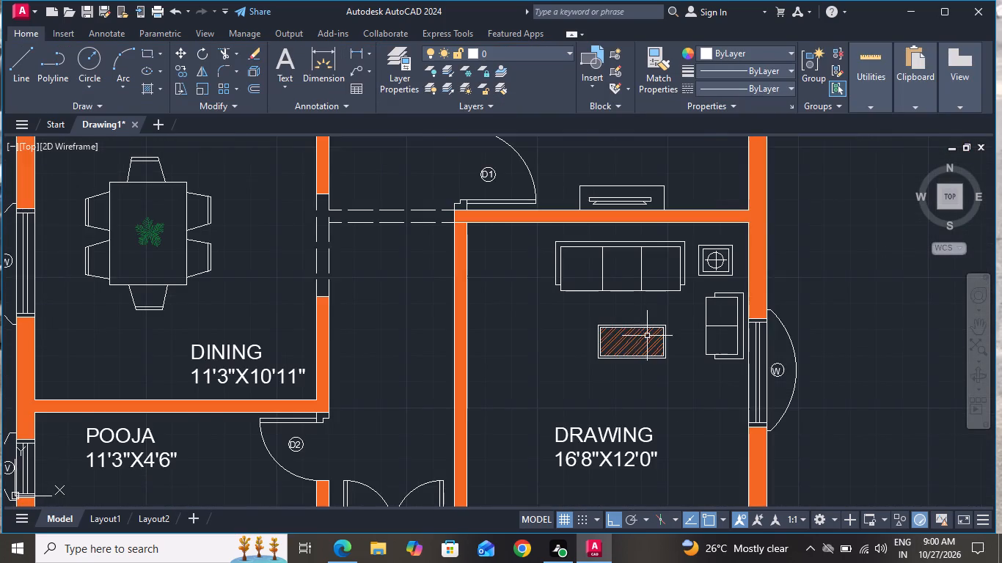
pyautogui.scroll(-2, 647, 337)
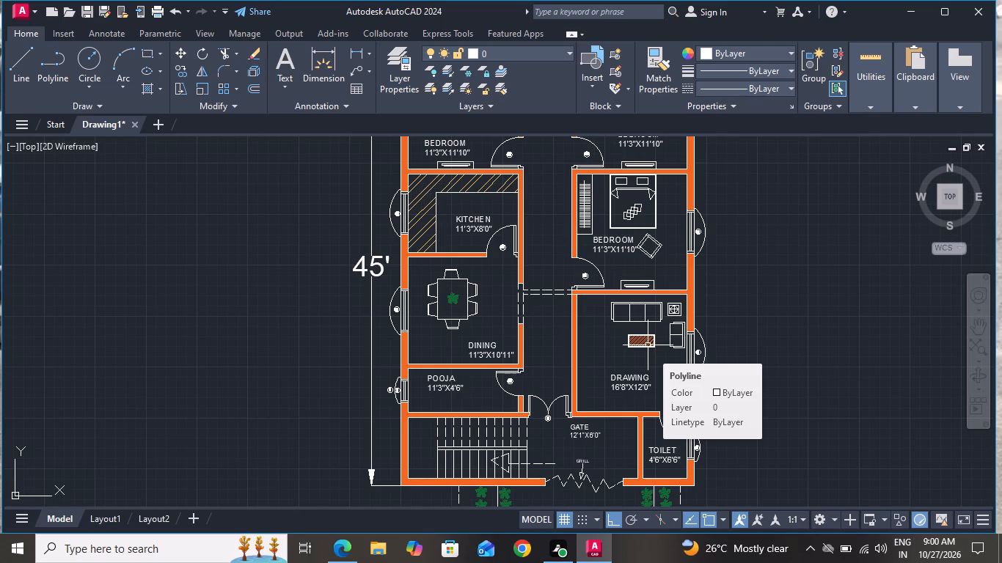
pyautogui.scroll(-2, 648, 345)
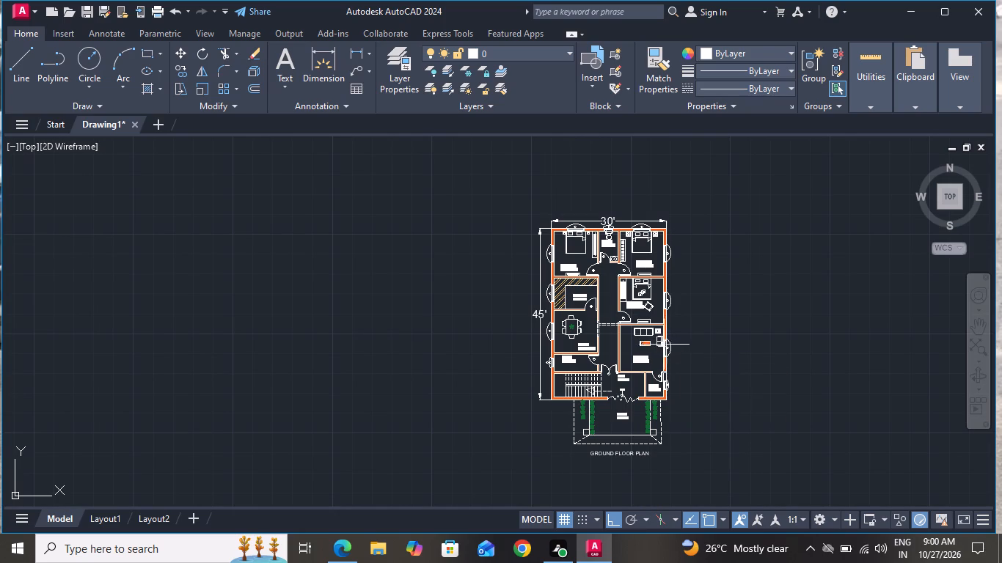
pyautogui.scroll(2, 704, 251)
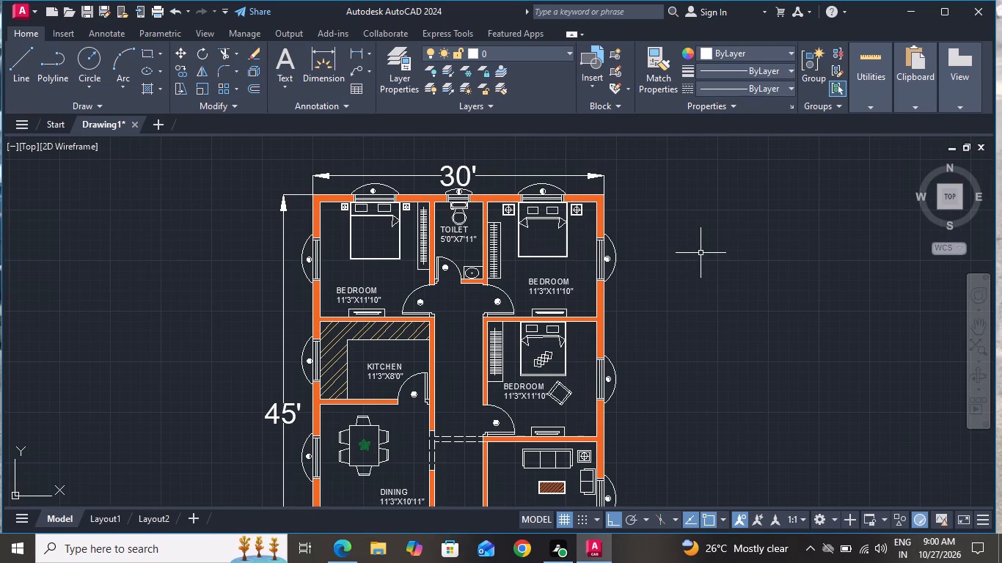
pyautogui.scroll(-2, 698, 254)
pyautogui.scroll(1, 690, 395)
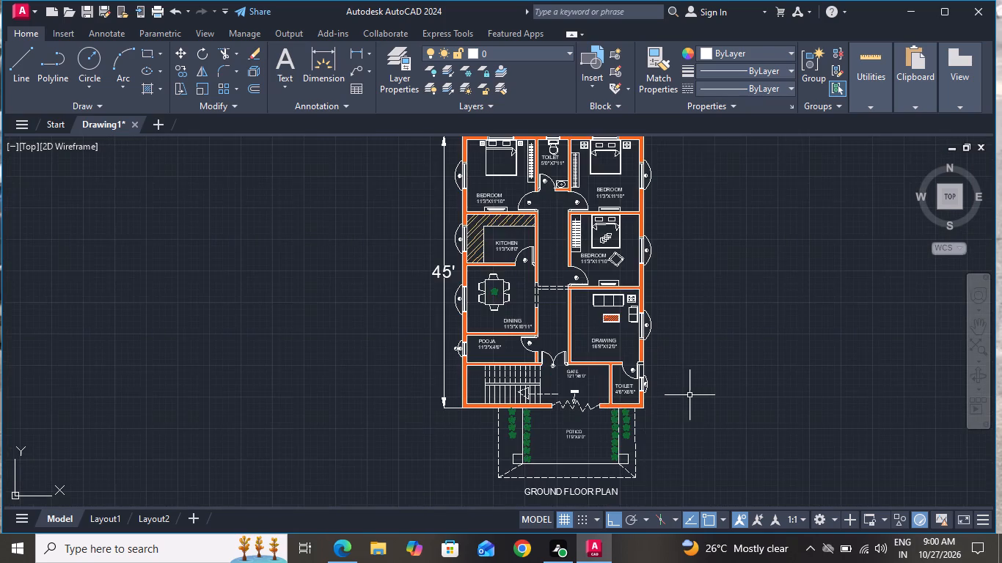
pyautogui.scroll(1, 690, 395)
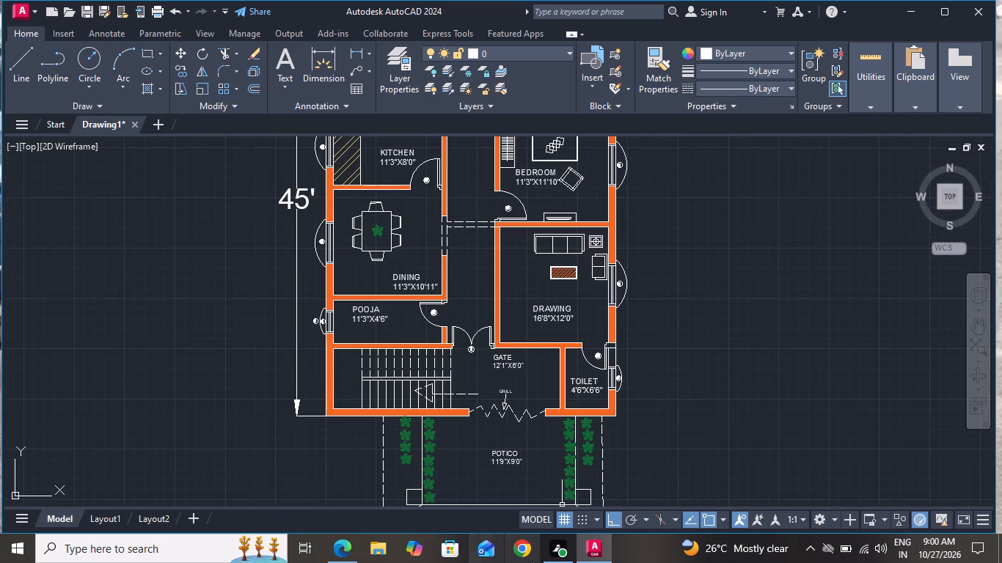
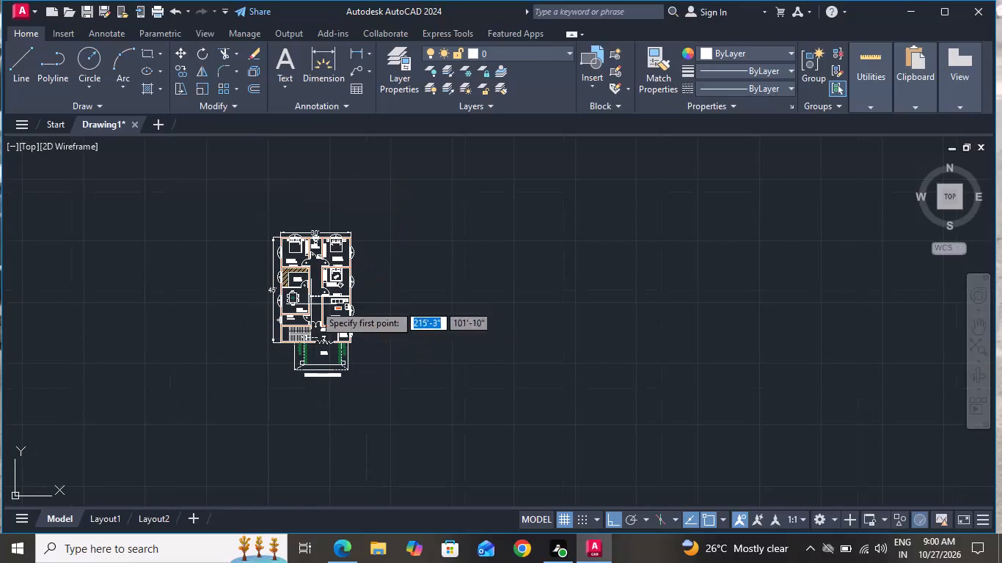
# Draw a 30' horizontal line in the empty area east of the ground floor plan.
pyautogui.scroll(2, 399, 321)
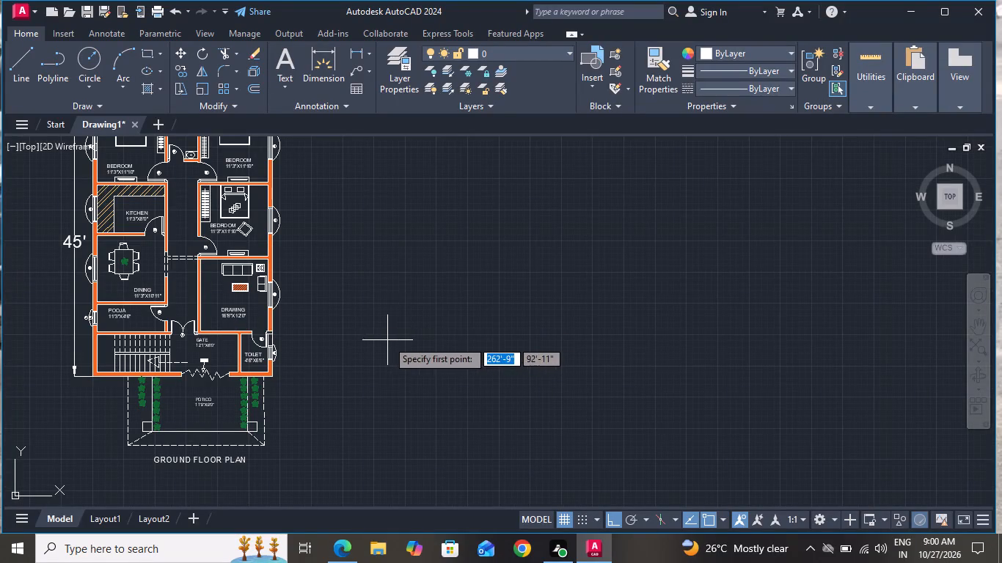
pyautogui.click(387, 340)
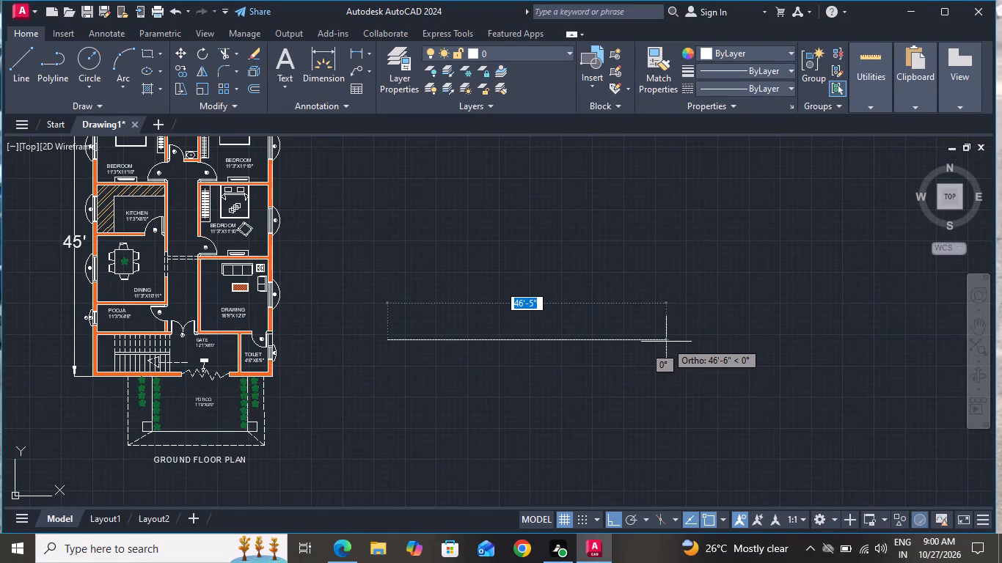
pyautogui.write('30')
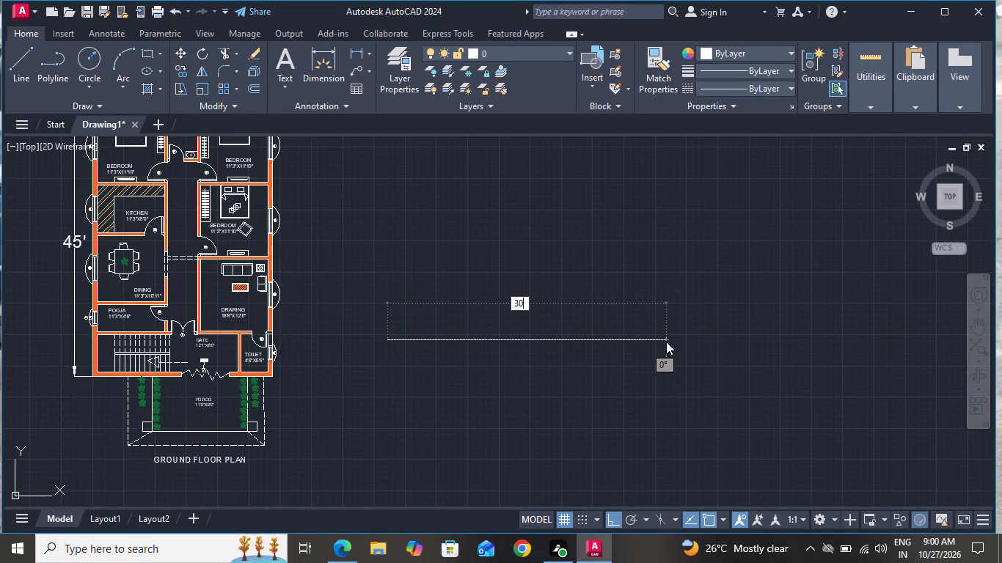
pyautogui.press("'")
pyautogui.press('Return')
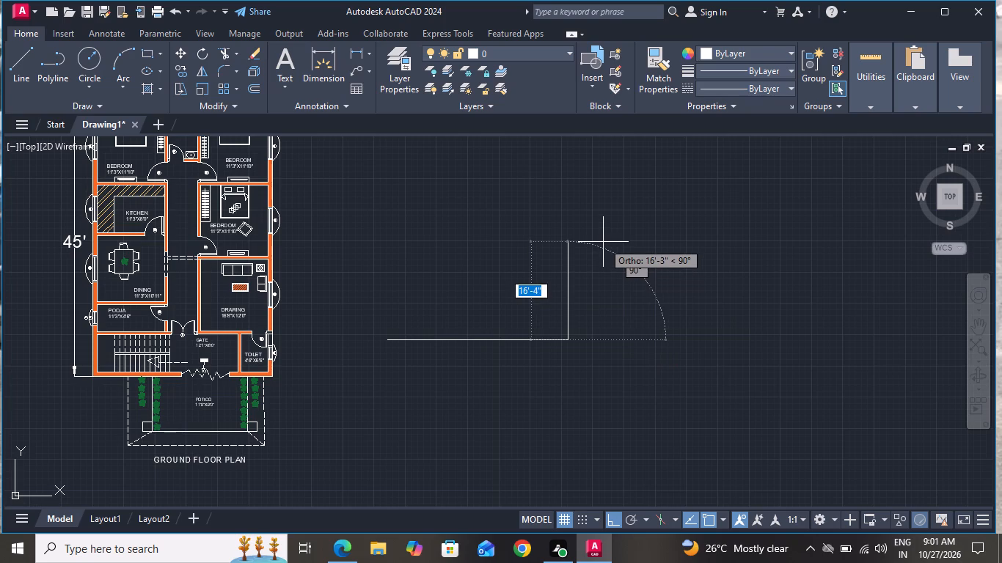
pyautogui.rightClick(603, 241)
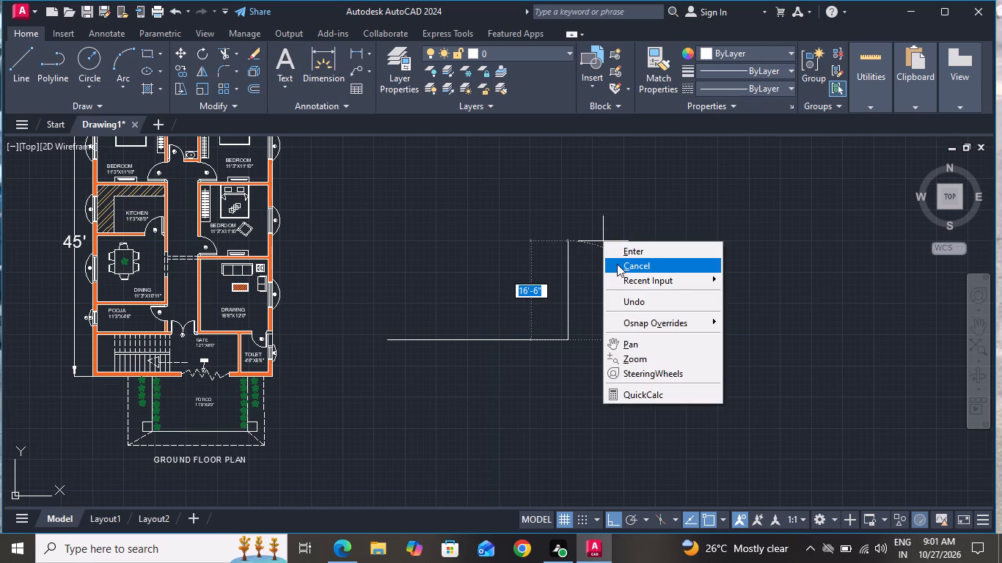
pyautogui.click(617, 264)
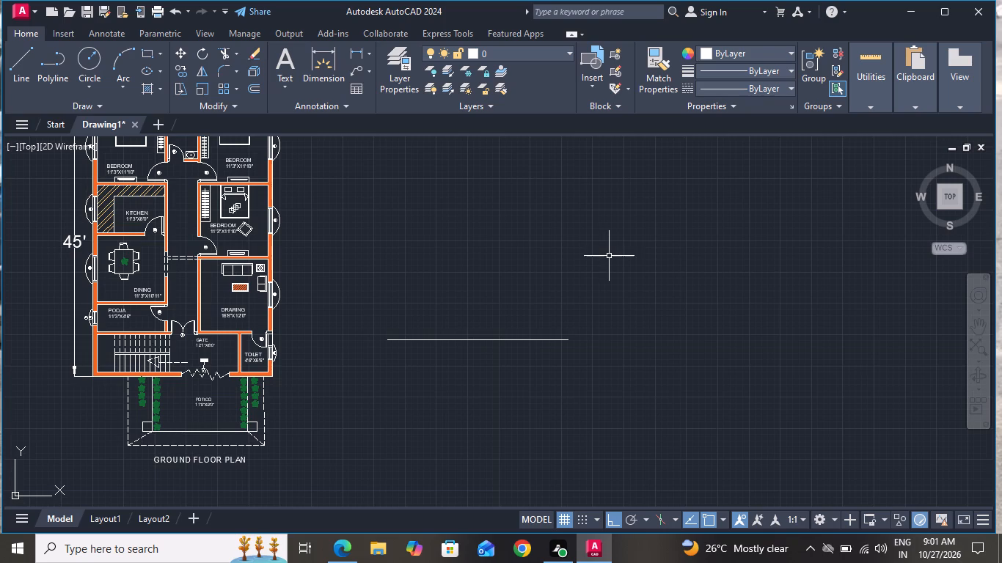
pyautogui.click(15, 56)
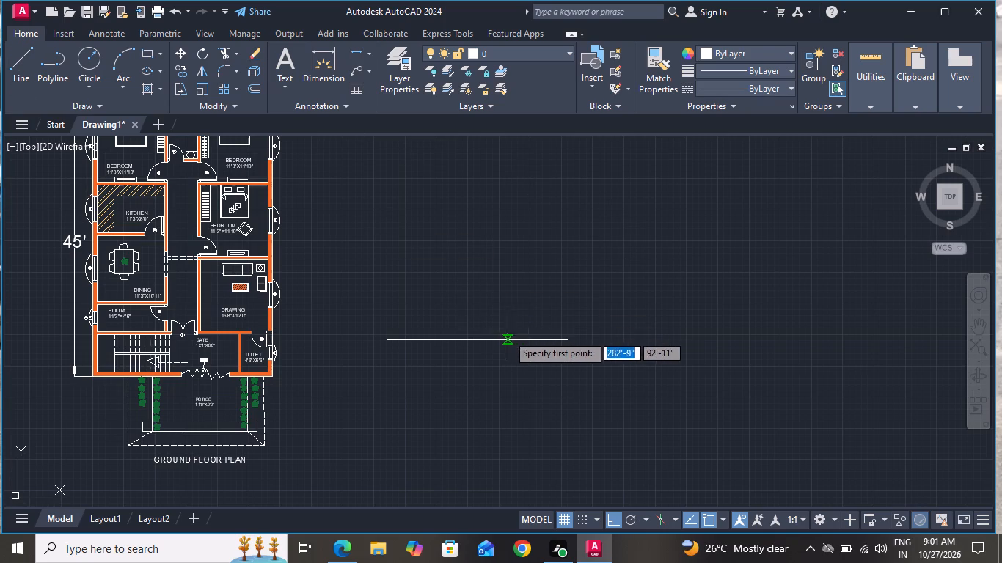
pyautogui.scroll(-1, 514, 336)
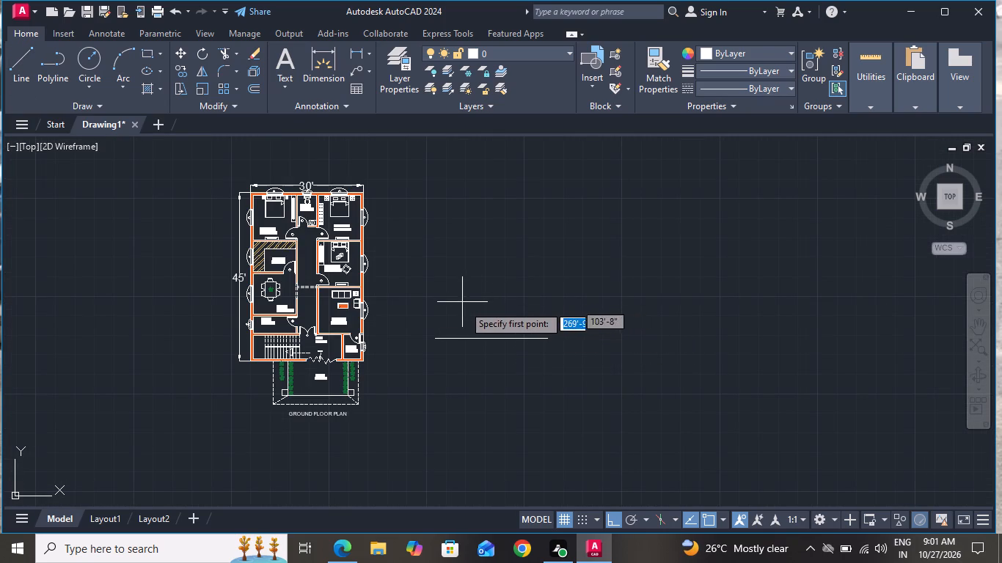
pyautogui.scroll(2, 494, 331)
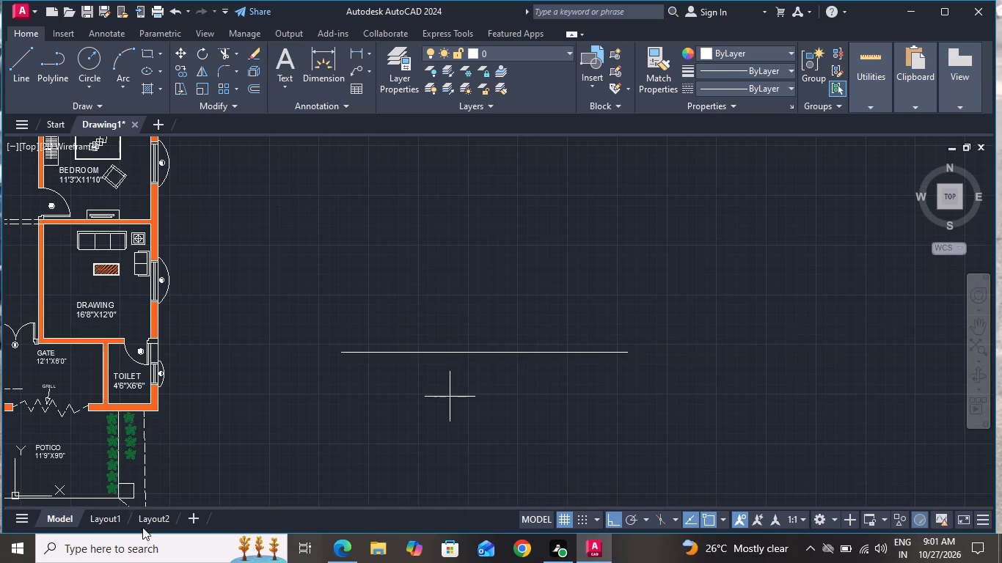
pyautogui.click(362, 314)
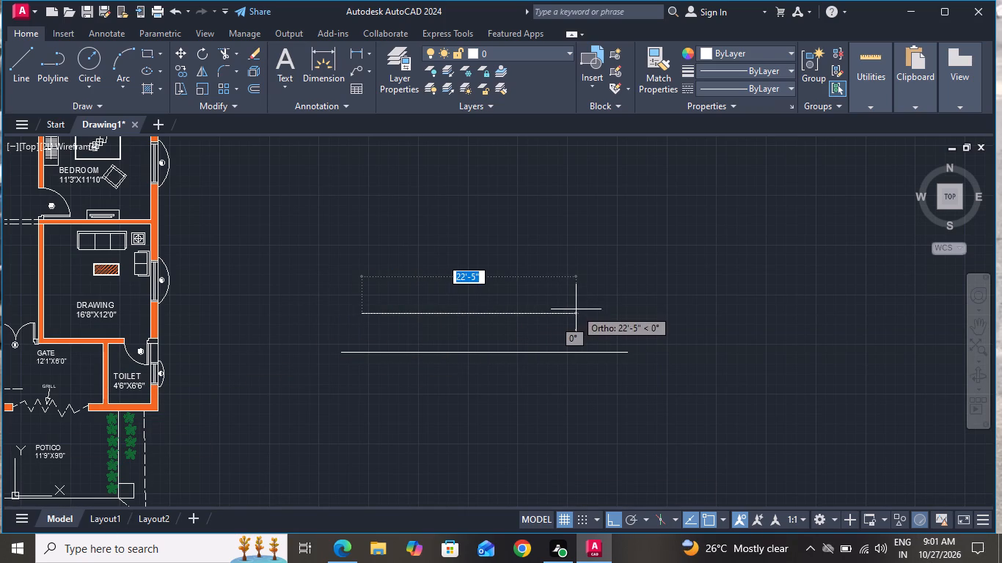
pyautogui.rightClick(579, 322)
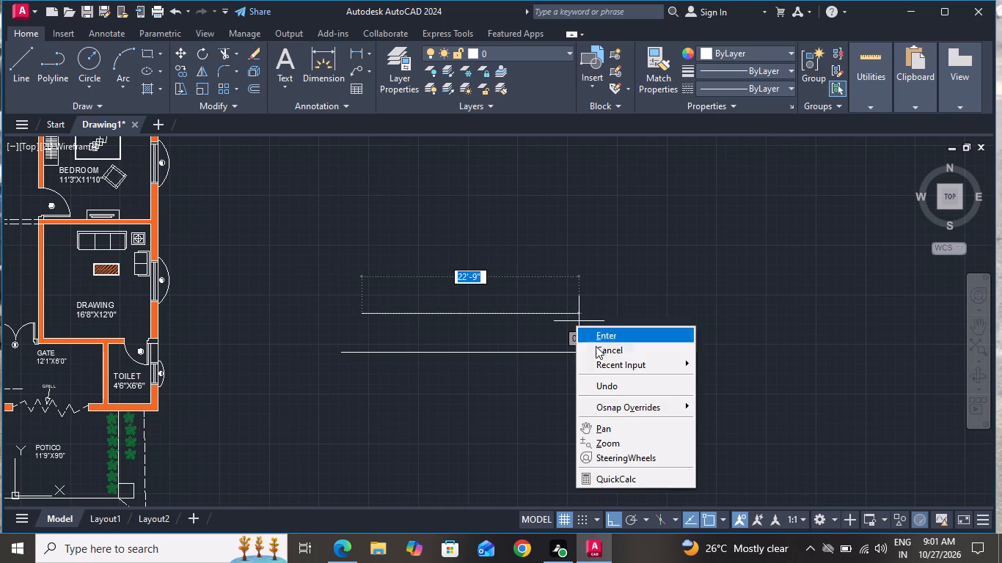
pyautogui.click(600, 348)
# Draw a second, slightly shorter horizontal line just above the 30' line.
pyautogui.click(16, 69)
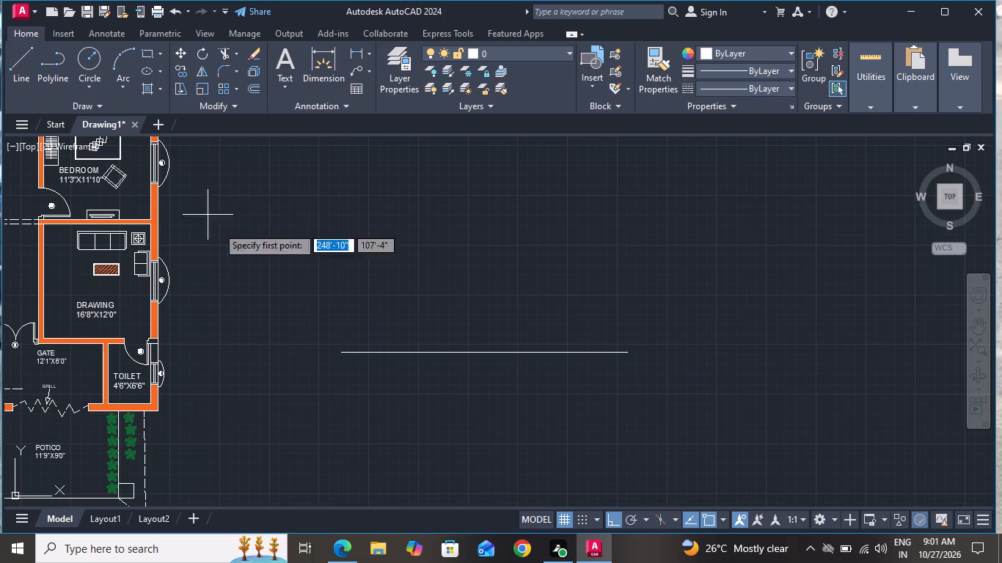
pyautogui.scroll(1, 349, 338)
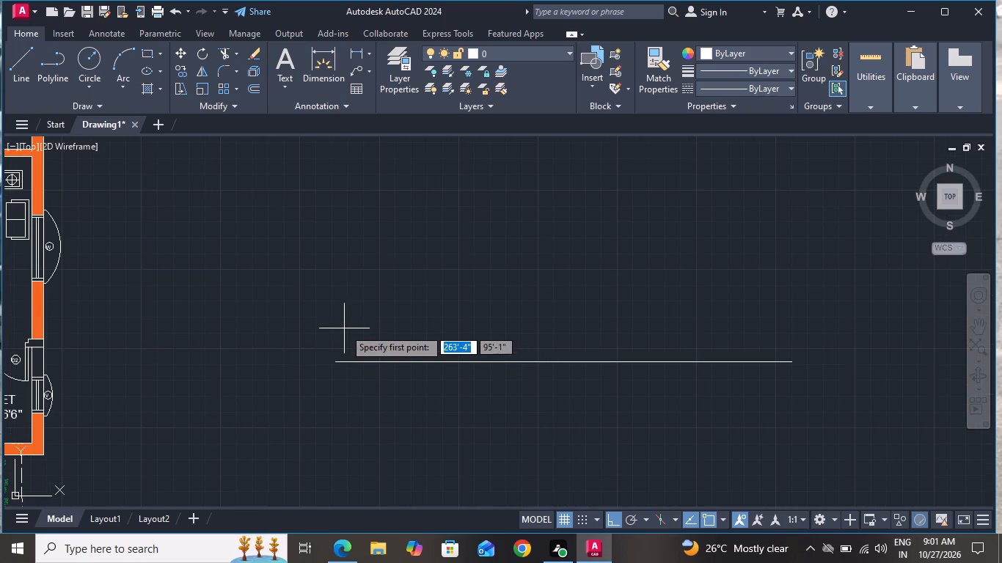
pyautogui.click(347, 330)
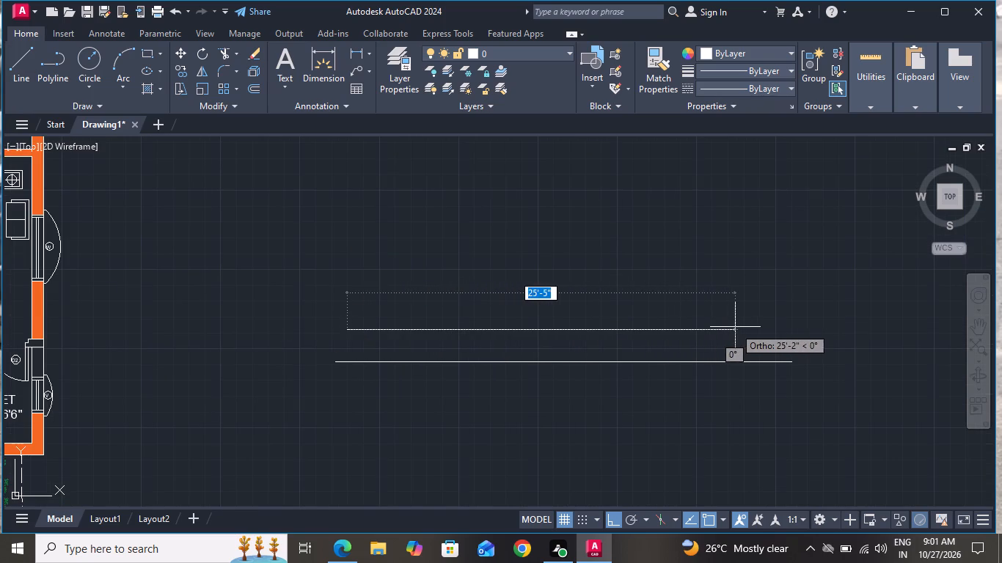
pyautogui.click(750, 328)
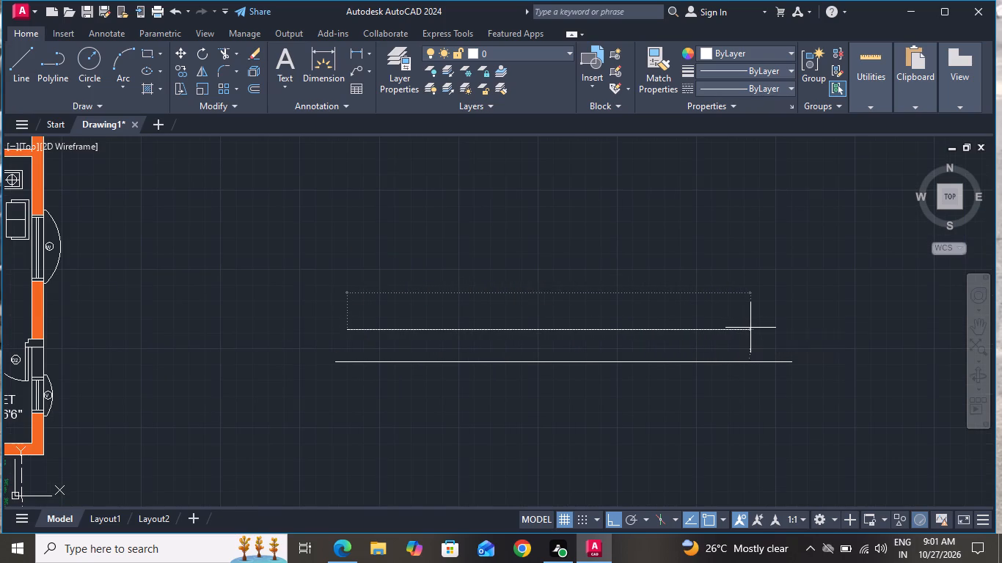
pyautogui.rightClick(750, 328)
pyautogui.click(757, 347)
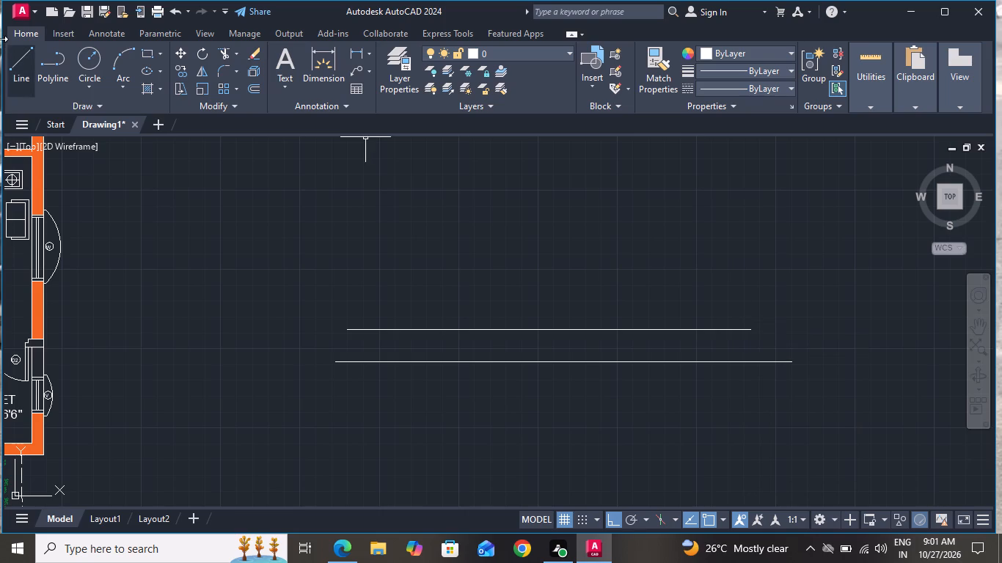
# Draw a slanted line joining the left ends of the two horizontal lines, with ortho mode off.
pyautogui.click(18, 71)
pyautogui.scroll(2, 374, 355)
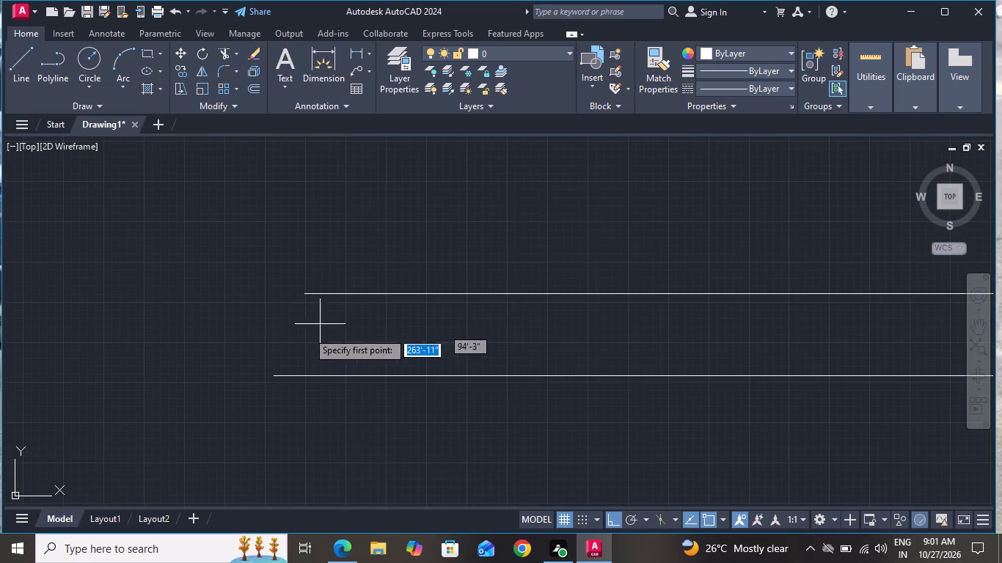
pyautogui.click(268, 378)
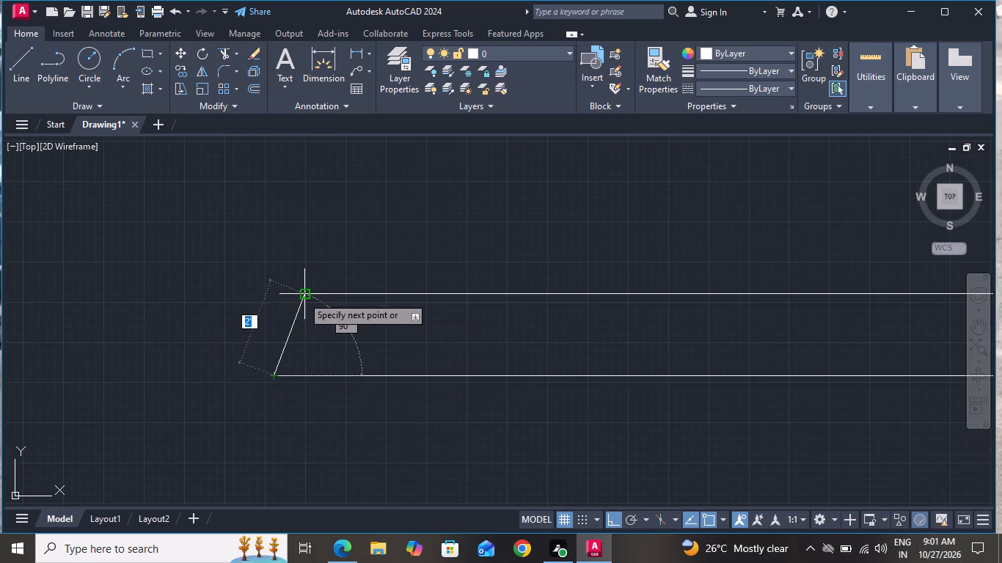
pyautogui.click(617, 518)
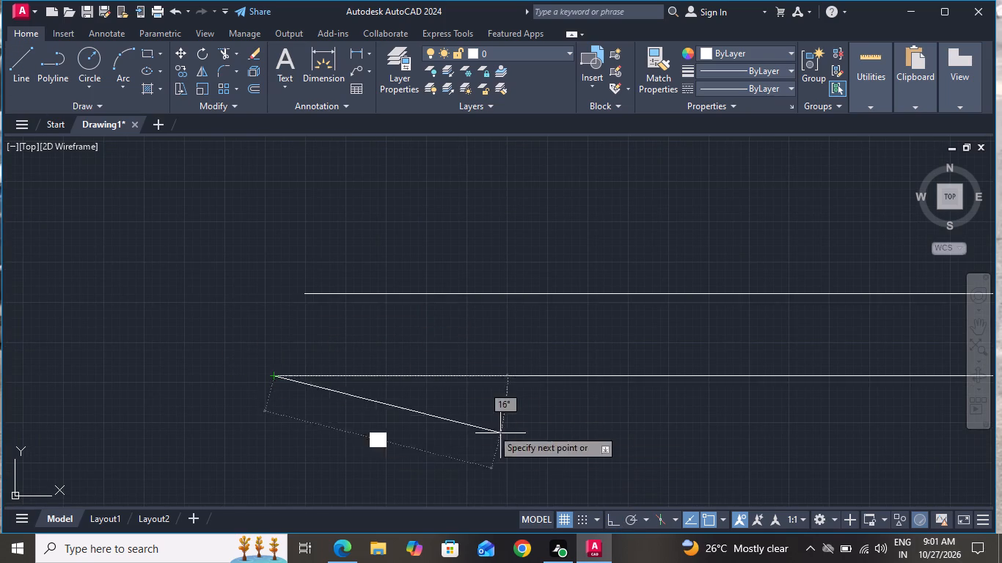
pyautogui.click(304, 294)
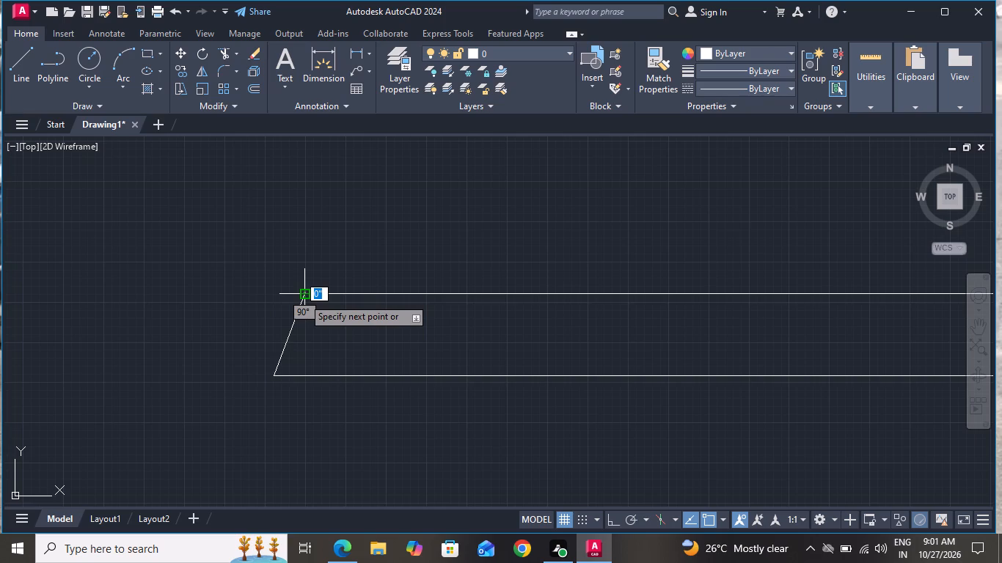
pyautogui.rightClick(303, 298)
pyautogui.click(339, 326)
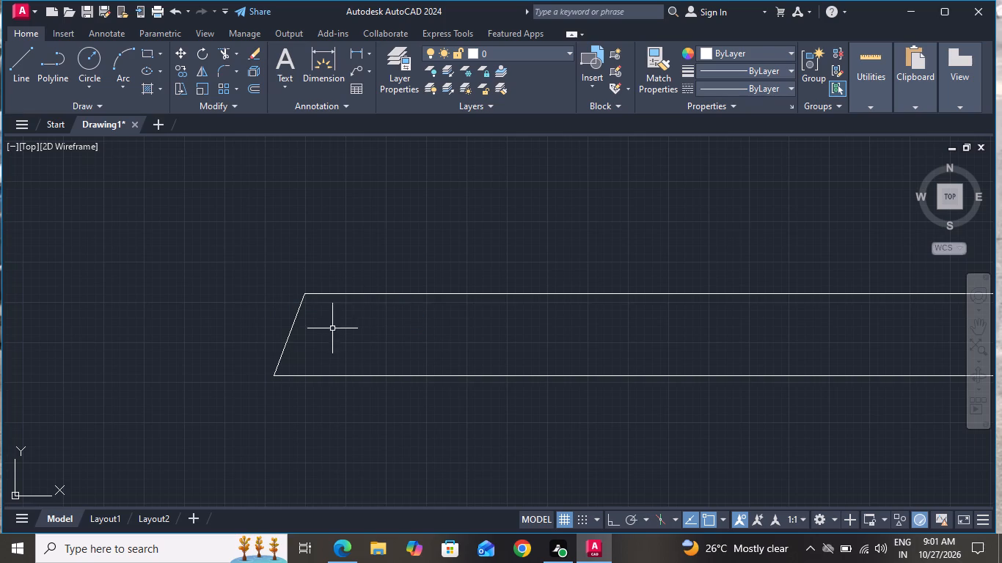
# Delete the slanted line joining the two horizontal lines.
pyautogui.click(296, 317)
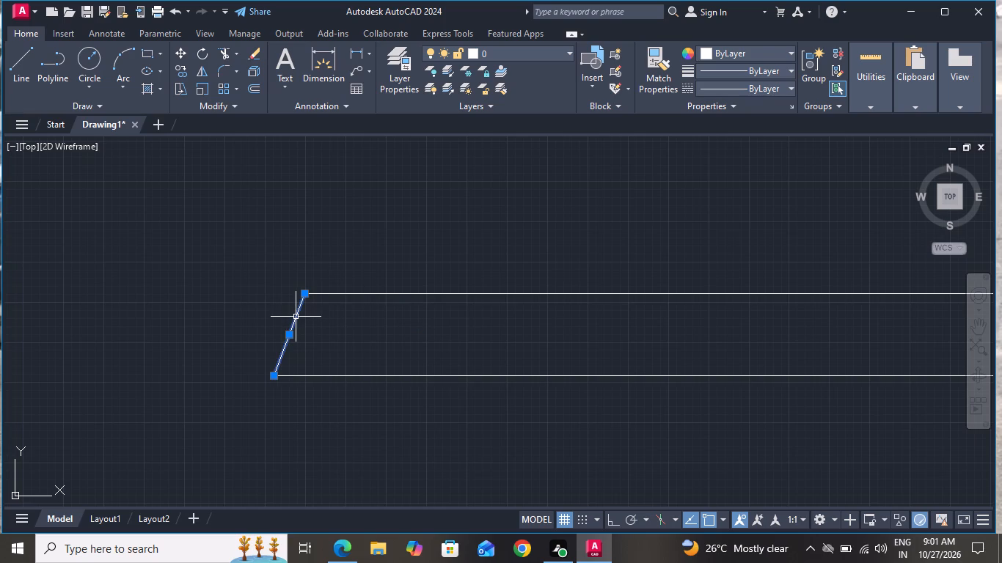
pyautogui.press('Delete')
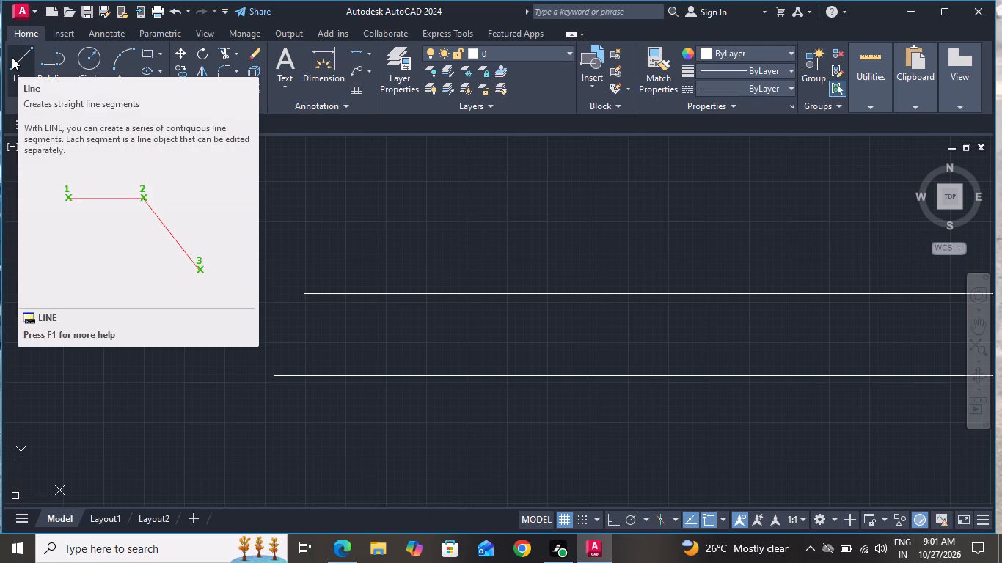
# Draw a 10' vertical line up from the upper line's left end and a 30' horizontal line rightward from its top.
pyautogui.click(13, 57)
pyautogui.scroll(-1, 315, 328)
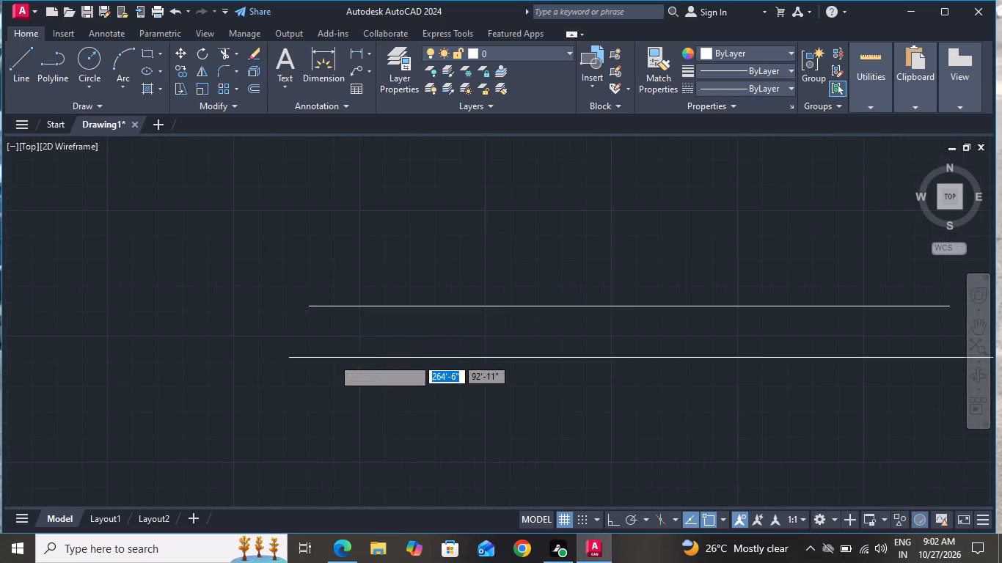
pyautogui.scroll(-2, 332, 358)
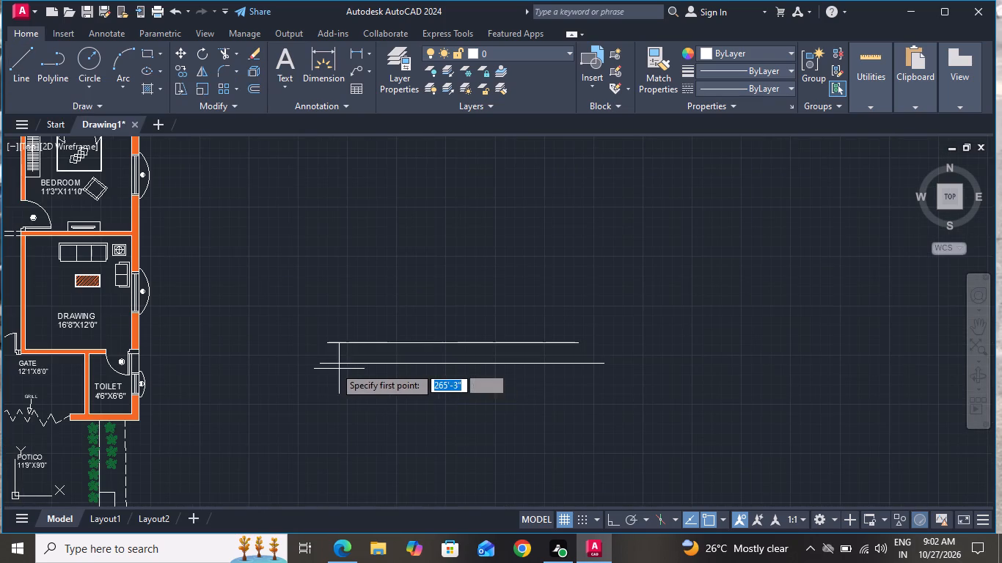
pyautogui.click(326, 340)
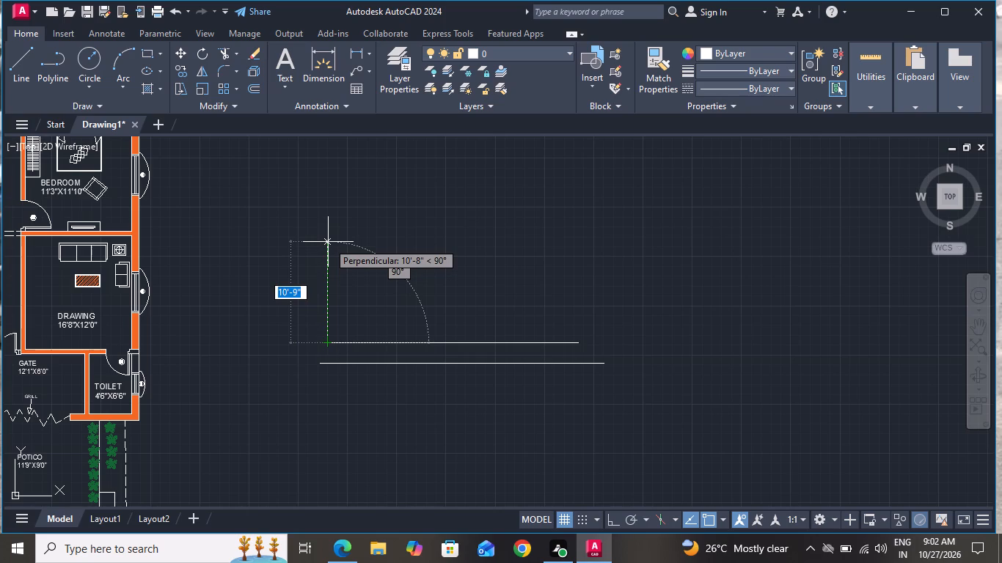
pyautogui.press('1')
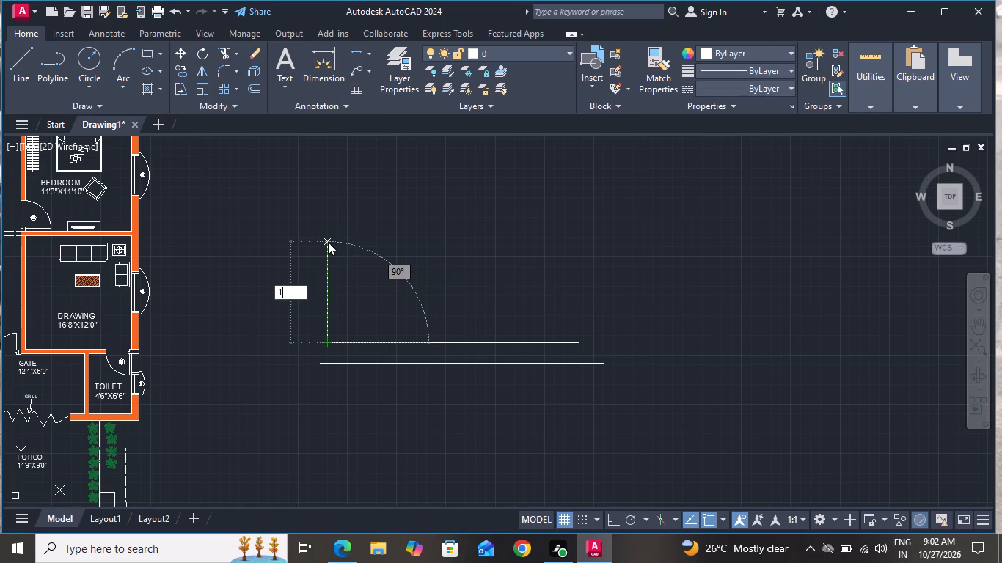
pyautogui.write("0'")
pyautogui.press('Return')
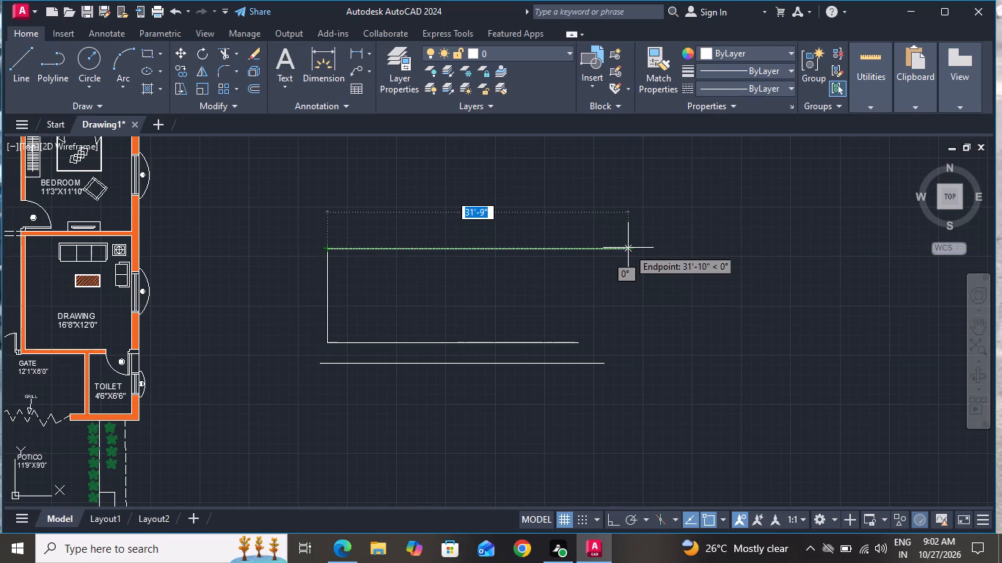
pyautogui.press('3')
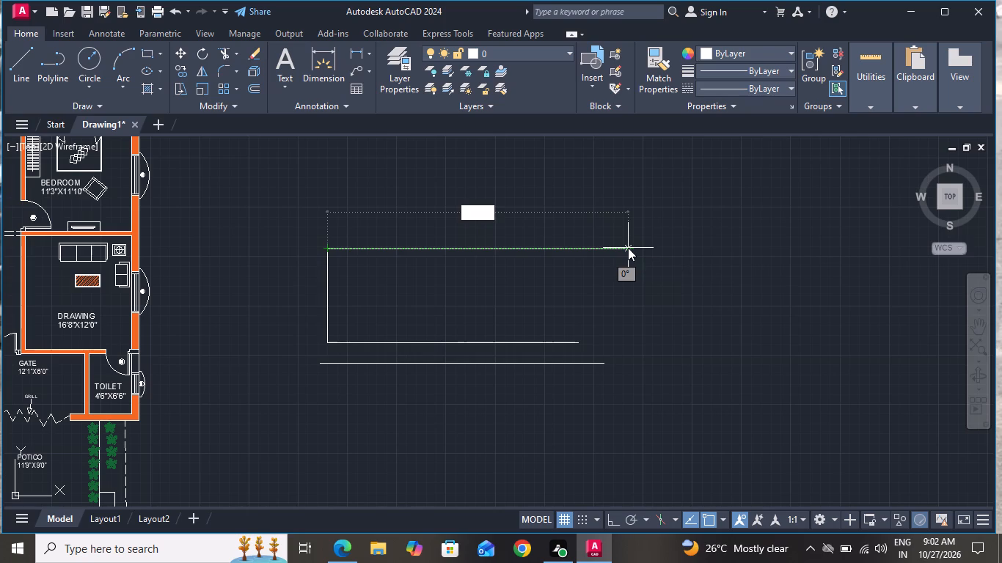
pyautogui.write("0'")
pyautogui.press('Return')
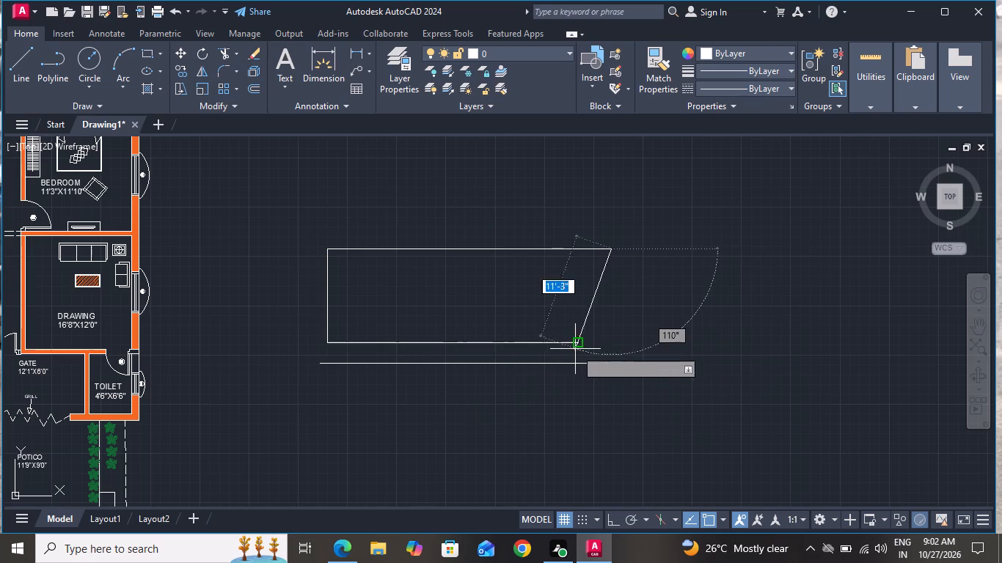
pyautogui.click(612, 515)
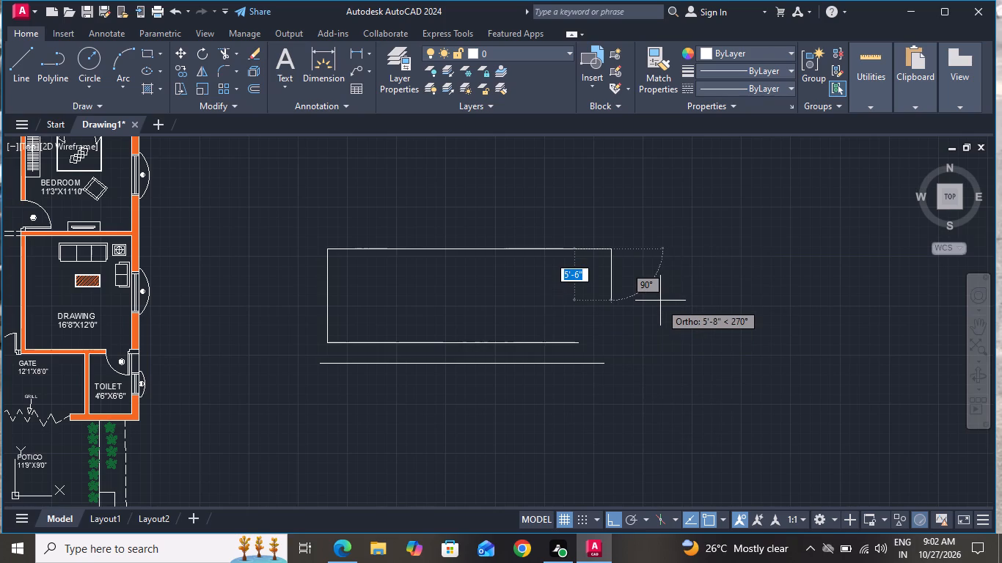
pyautogui.rightClick(660, 301)
pyautogui.click(696, 329)
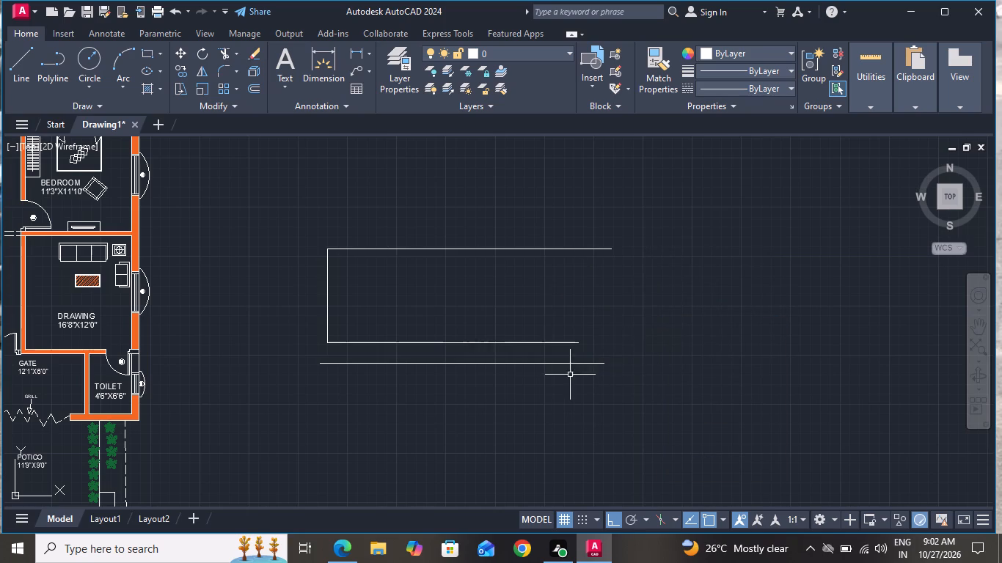
# Draw a short horizontal line leftward from the left end of the lowest line to lengthen the base.
pyautogui.click(21, 62)
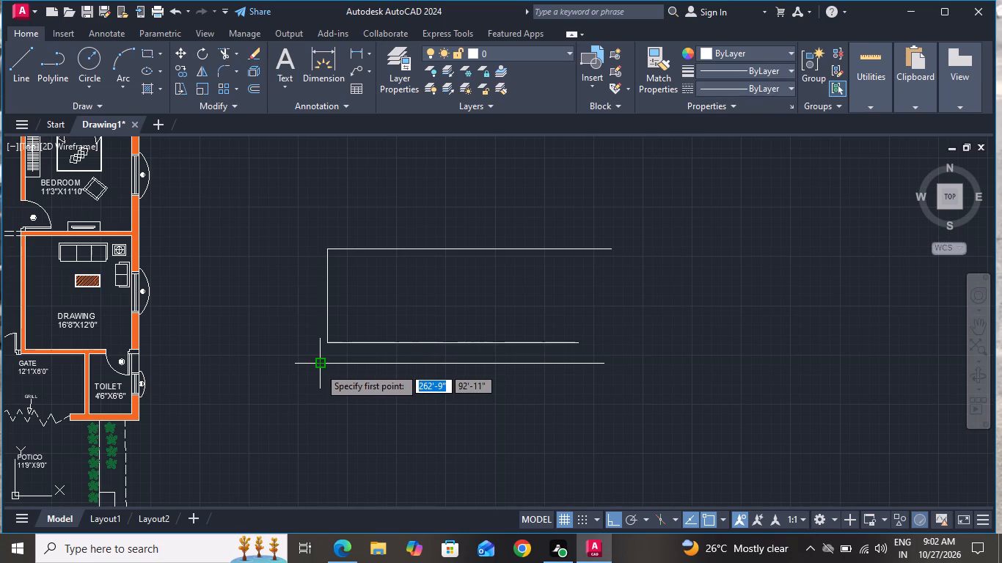
pyautogui.click(319, 367)
pyautogui.click(277, 367)
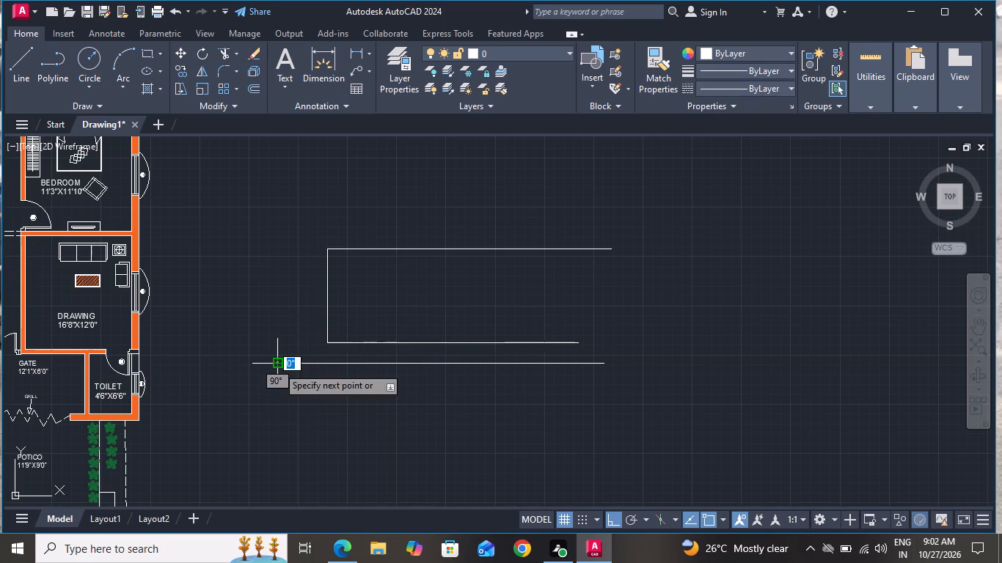
pyautogui.rightClick(277, 367)
pyautogui.click(300, 389)
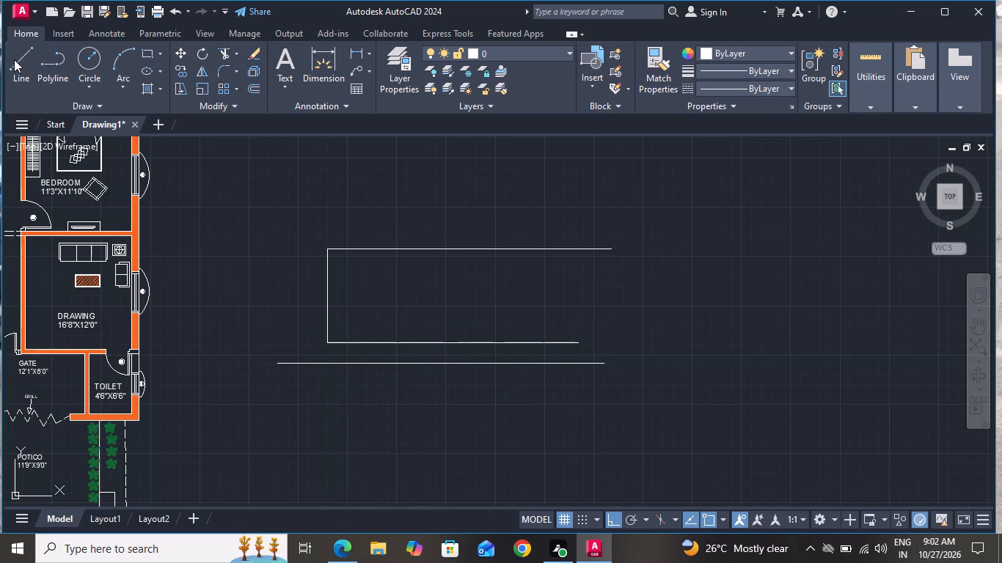
# Draw a horizontal line rightward from the right end of the lowest line to lengthen the base.
pyautogui.click(14, 59)
pyautogui.click(606, 364)
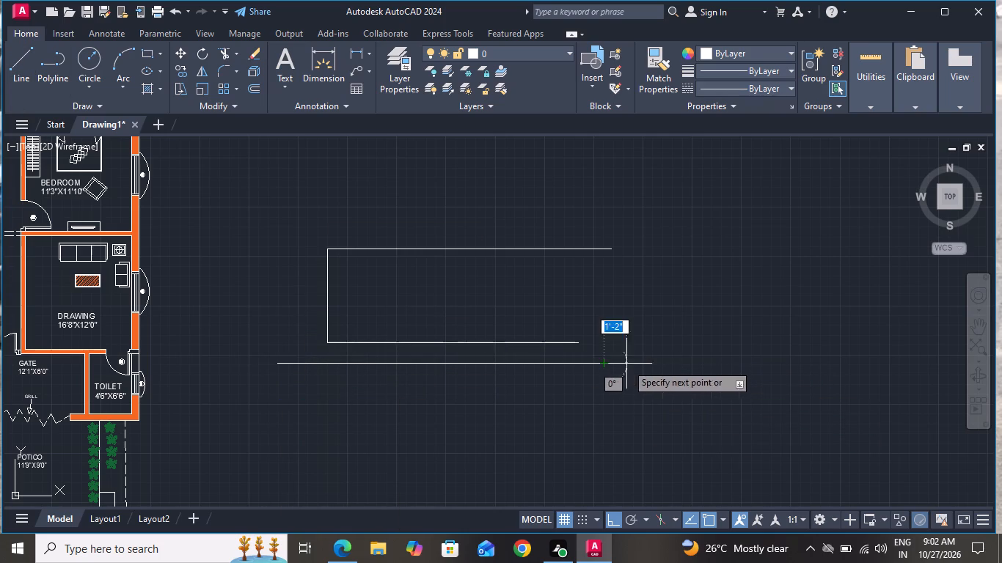
pyautogui.click(693, 365)
pyautogui.rightClick(692, 365)
pyautogui.click(727, 392)
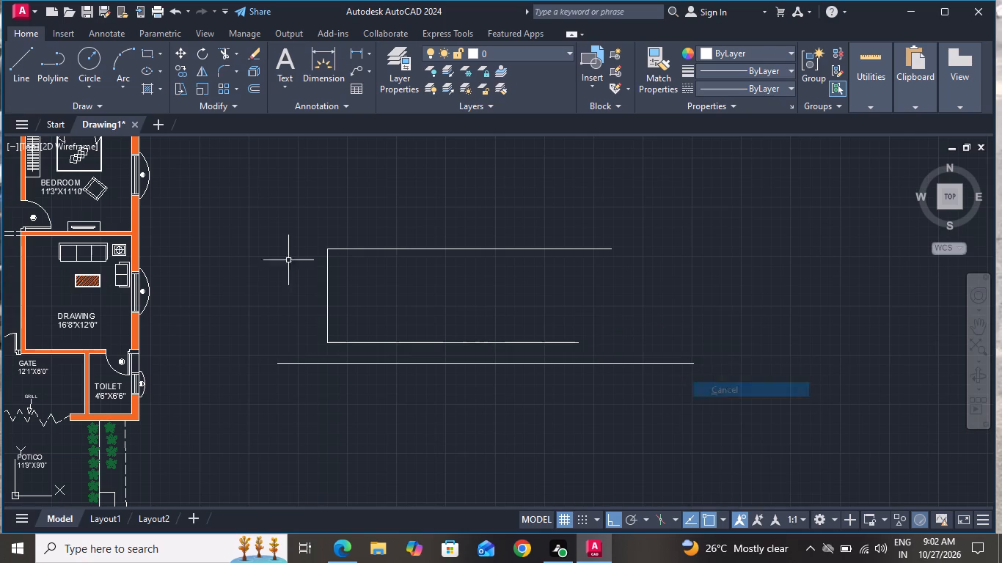
# With ortho mode off, draw a slanted line about 5'-8" long from the outline's lower-left corner to the base line's left end.
pyautogui.click(14, 70)
pyautogui.scroll(1, 299, 342)
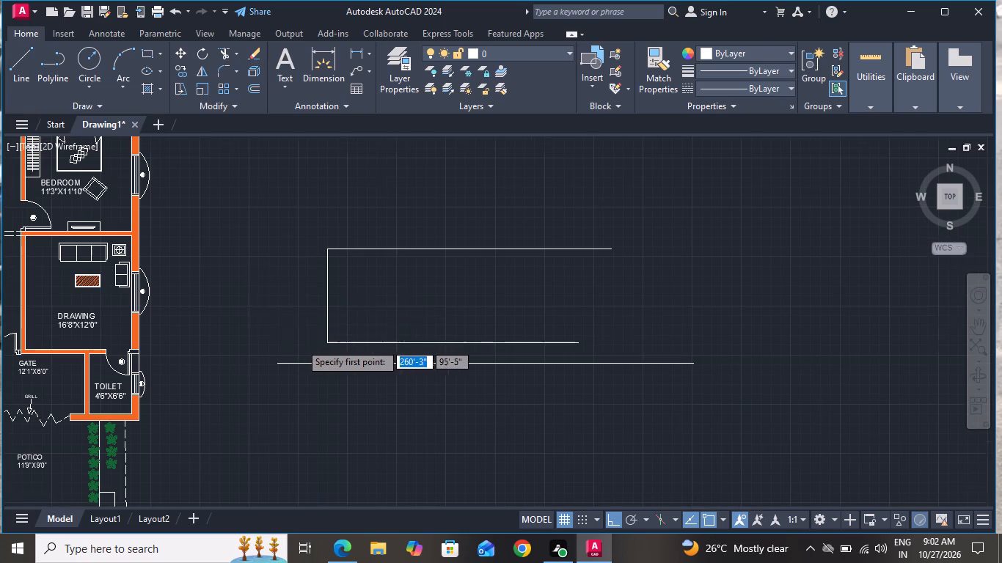
pyautogui.scroll(1, 301, 344)
pyautogui.click(369, 343)
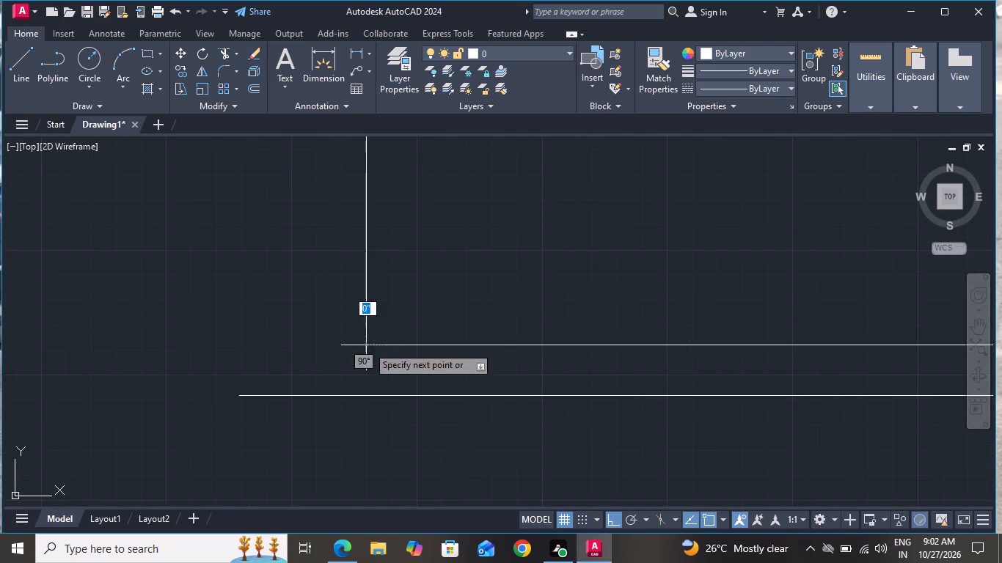
pyautogui.click(613, 516)
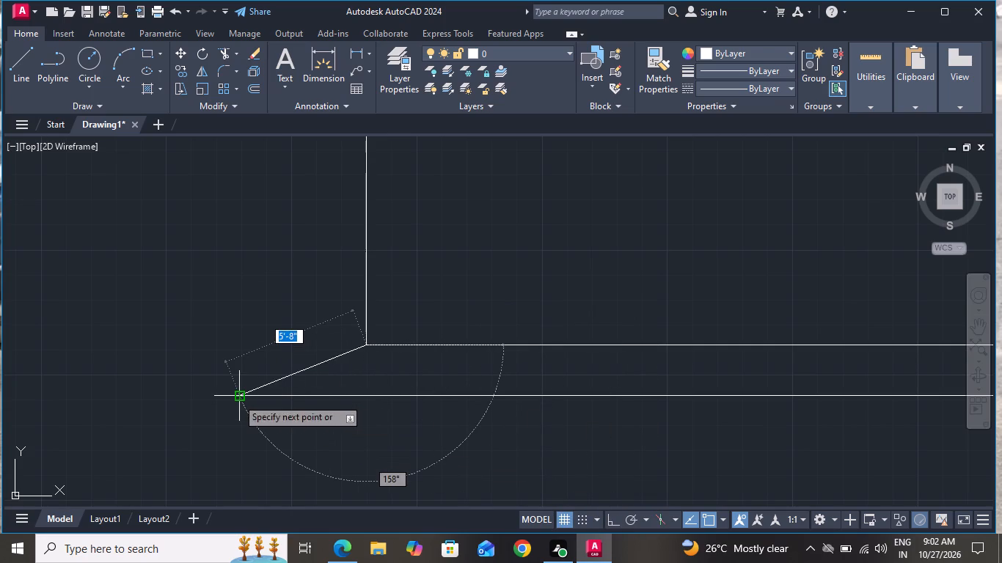
pyautogui.click(236, 398)
pyautogui.rightClick(236, 398)
pyautogui.click(278, 255)
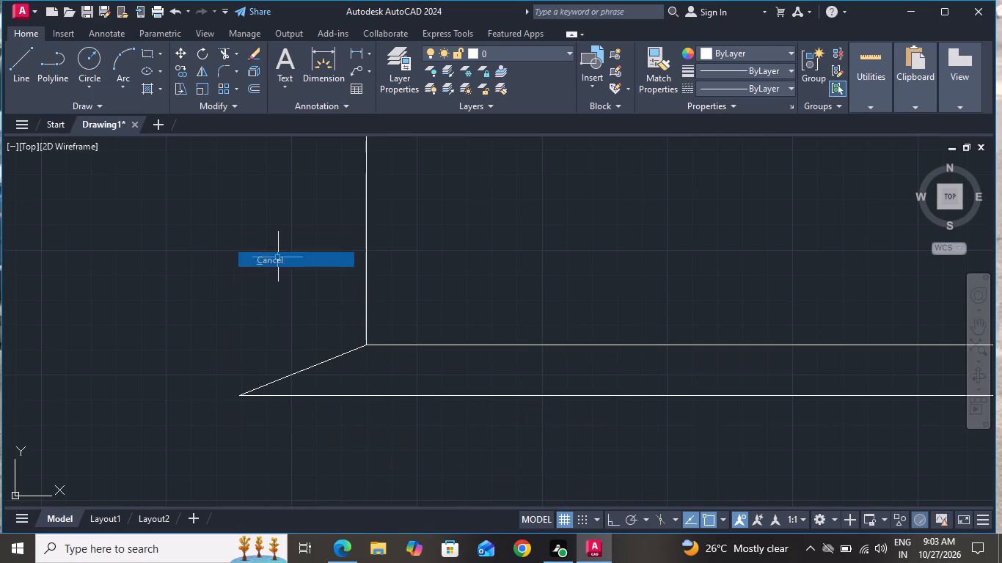
# Draw a slanted line from the right end of the line above the base outward and down onto the base line.
pyautogui.scroll(-2, 277, 258)
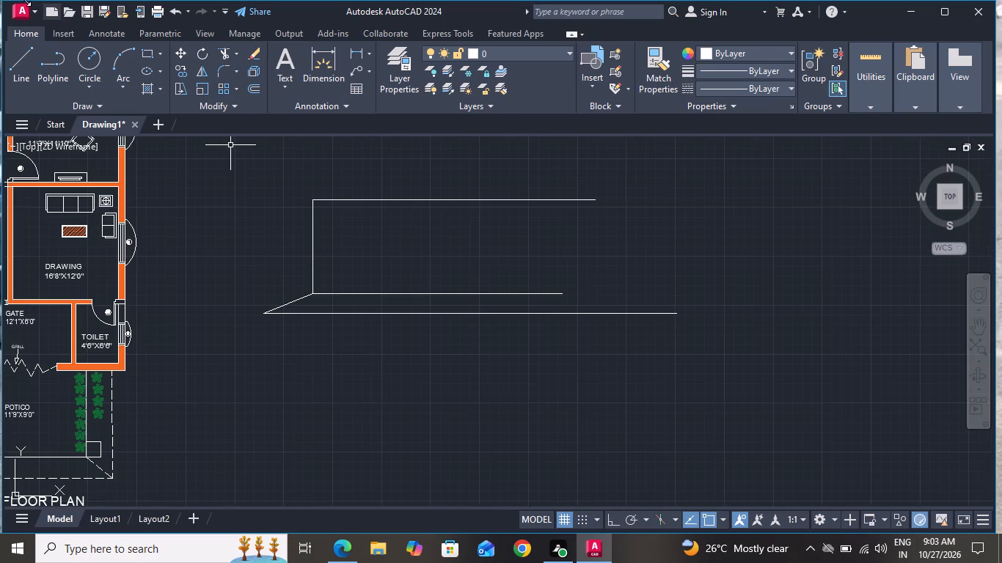
pyautogui.click(26, 59)
pyautogui.scroll(2, 580, 296)
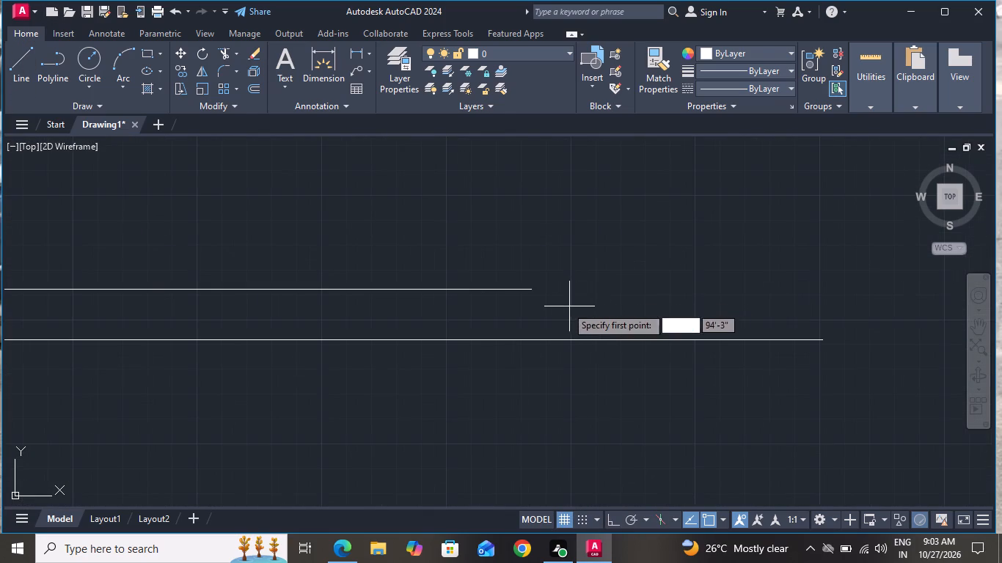
pyautogui.click(533, 288)
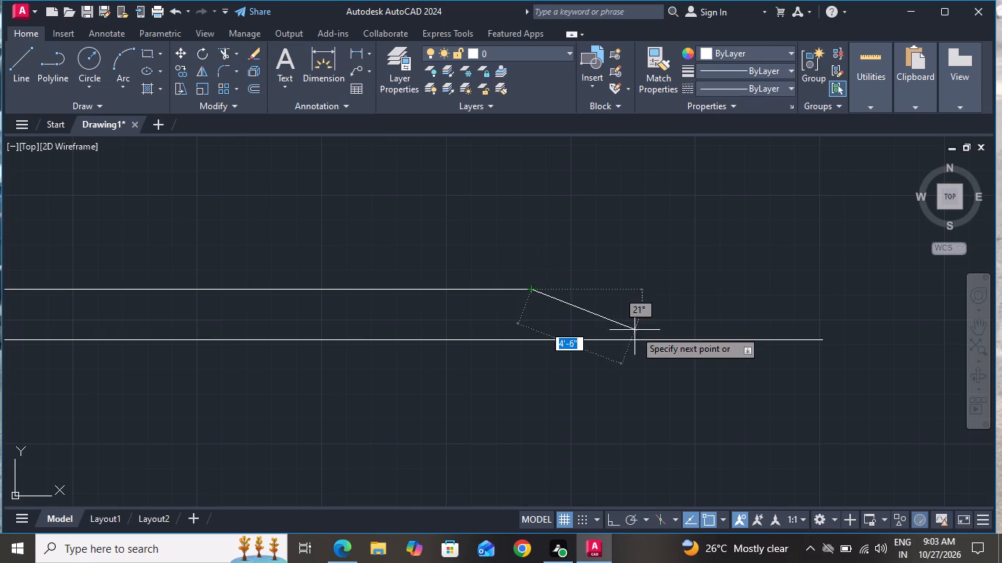
pyautogui.click(640, 341)
pyautogui.rightClick(643, 341)
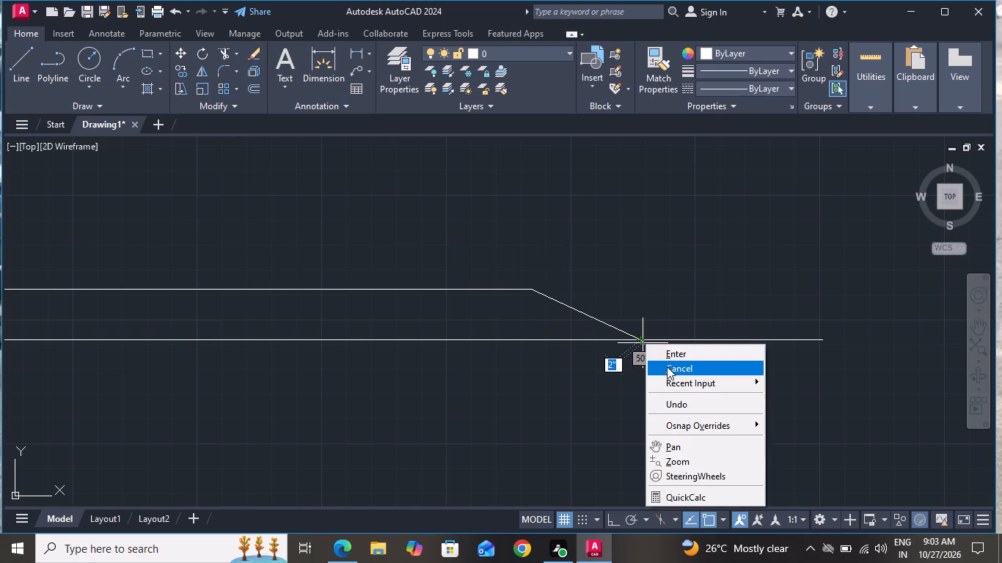
pyautogui.click(668, 361)
# Trim the part of the base line that extends beyond the right slanted line.
pyautogui.click(221, 59)
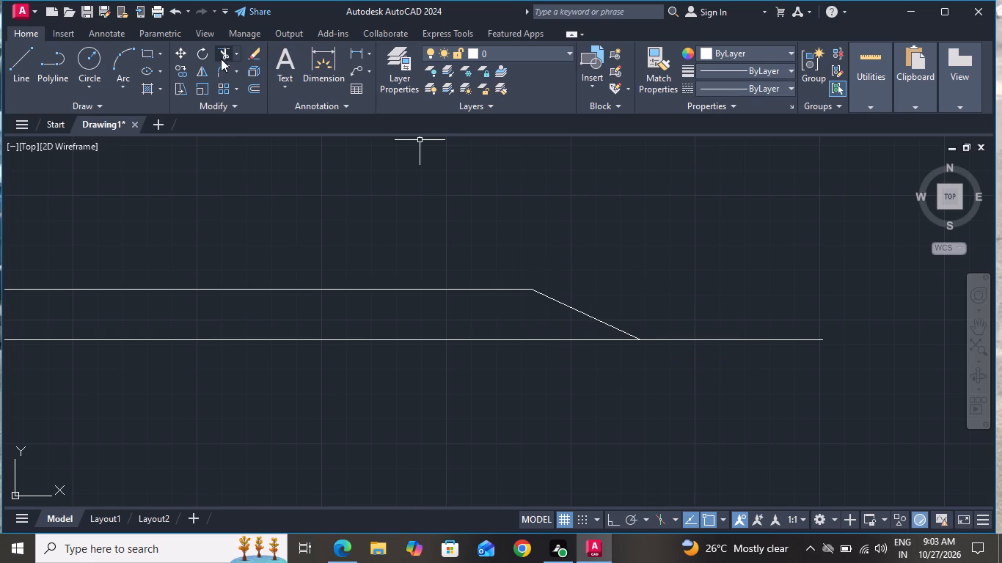
pyautogui.click(683, 253)
pyautogui.click(702, 414)
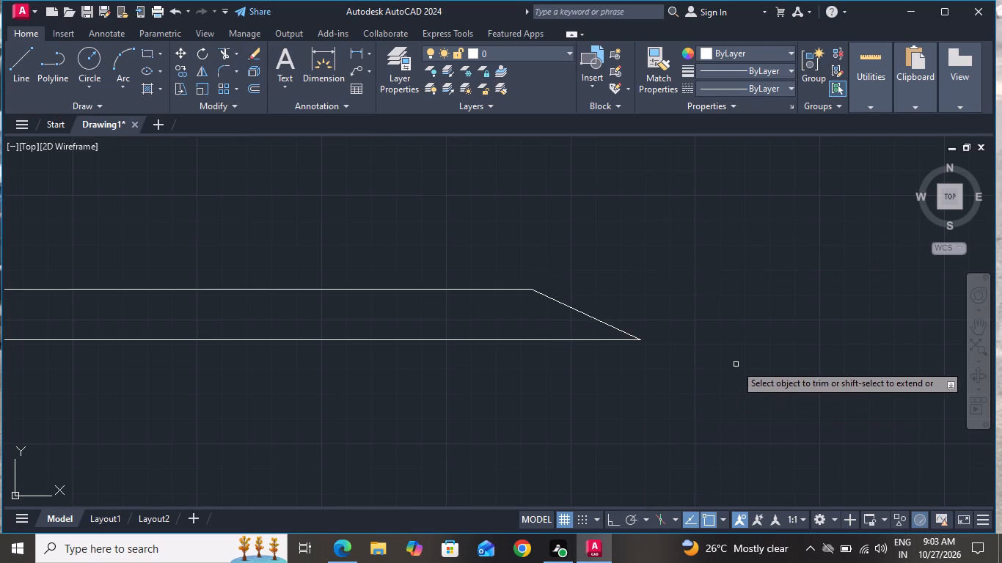
pyautogui.rightClick(736, 364)
pyautogui.click(763, 190)
# With ortho mode on, draw a vertical line from the outline's lower-right corner up past the top horizontal line.
pyautogui.scroll(-2, 850, 323)
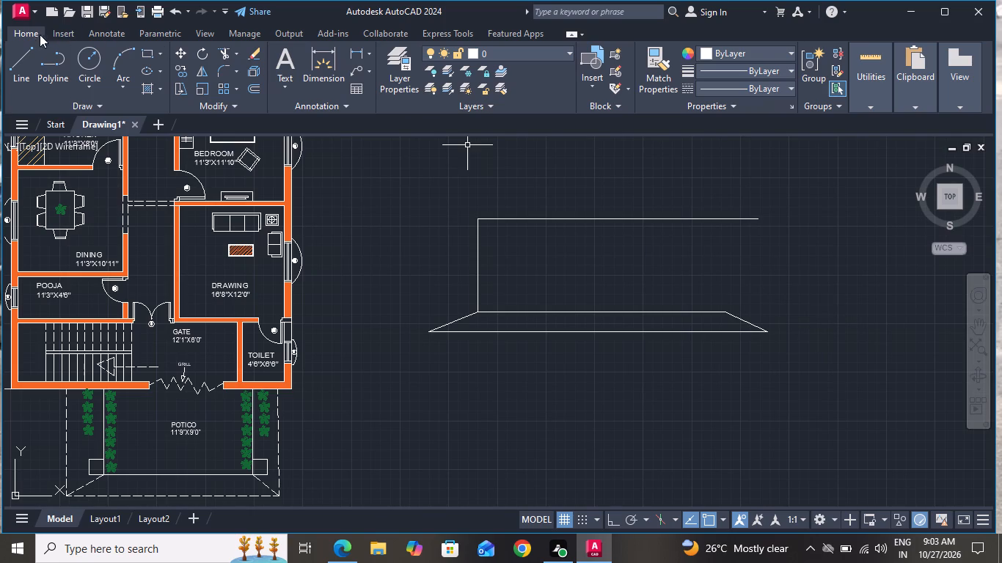
pyautogui.click(14, 63)
pyautogui.scroll(2, 742, 308)
pyautogui.click(697, 314)
pyautogui.scroll(-2, 702, 260)
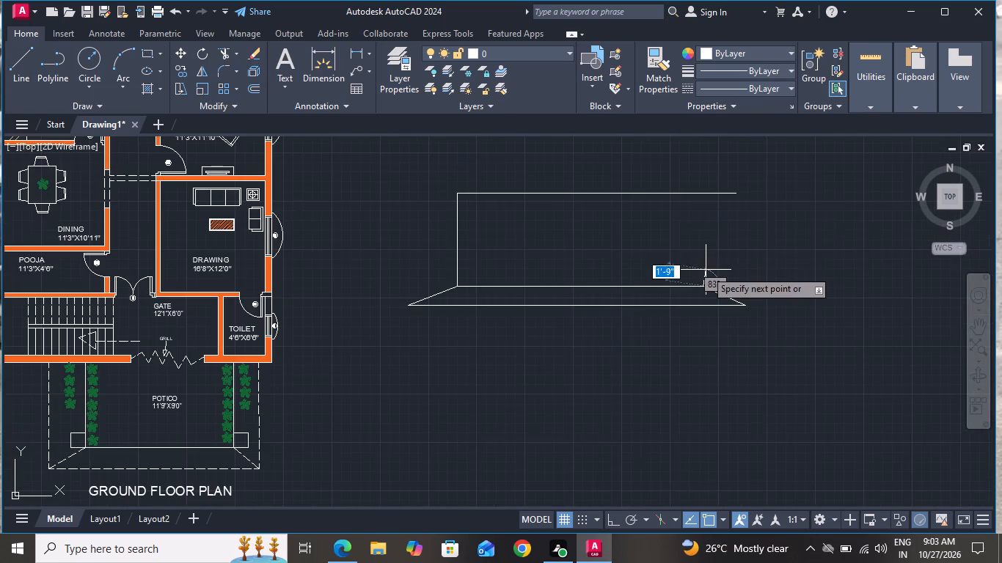
pyautogui.click(606, 516)
pyautogui.click(706, 142)
pyautogui.rightClick(706, 142)
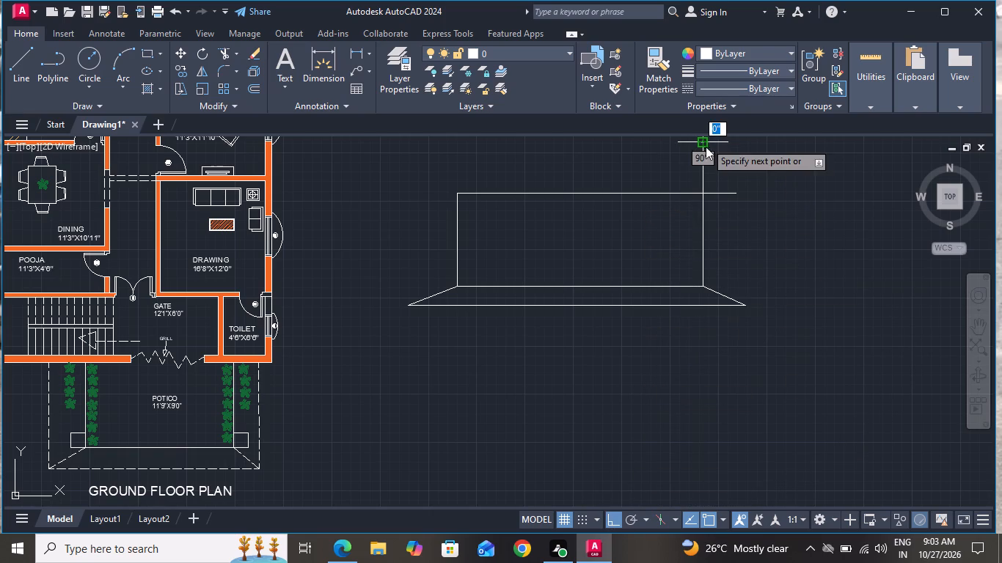
pyautogui.click(741, 167)
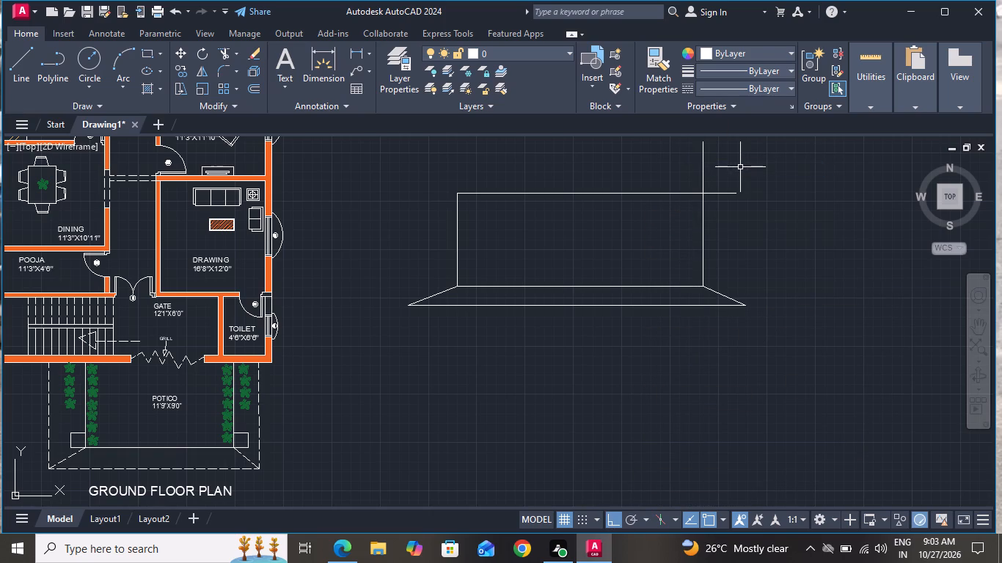
# Offset the outline's left vertical line 2" inward.
pyautogui.scroll(1, 636, 161)
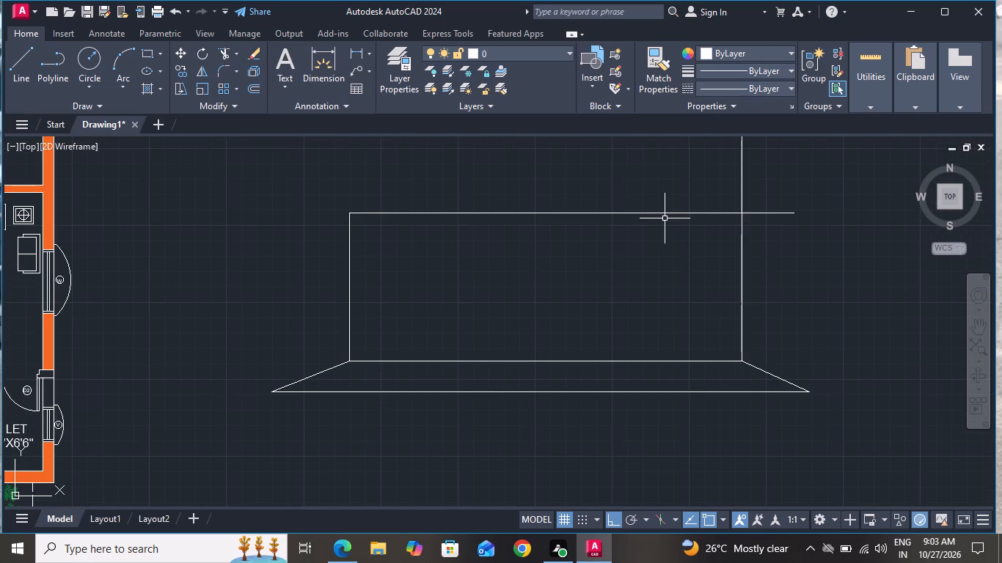
pyautogui.write('o 2')
pyautogui.hotkey('shift', '"')
pyautogui.press('Return')
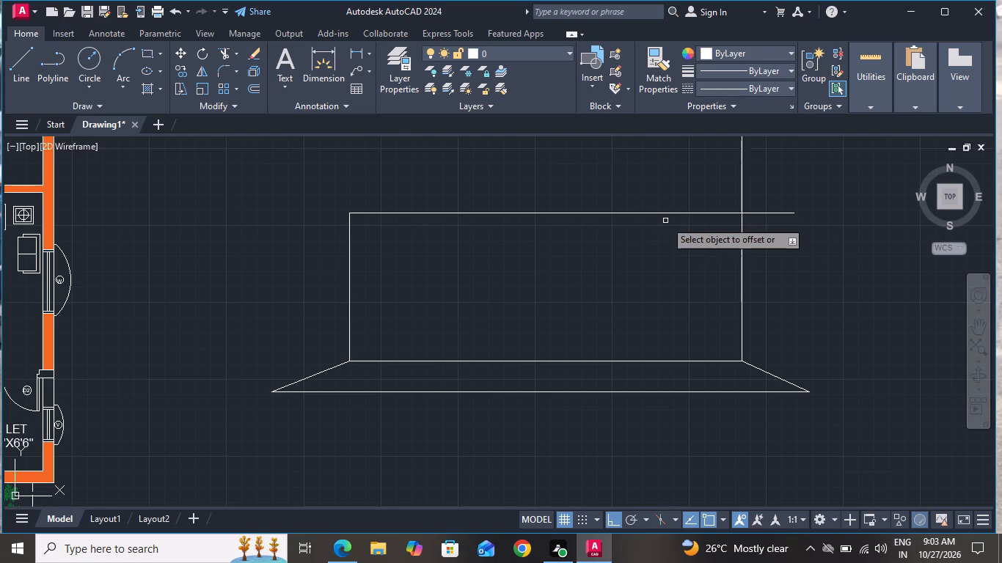
pyautogui.click(348, 301)
pyautogui.click(361, 293)
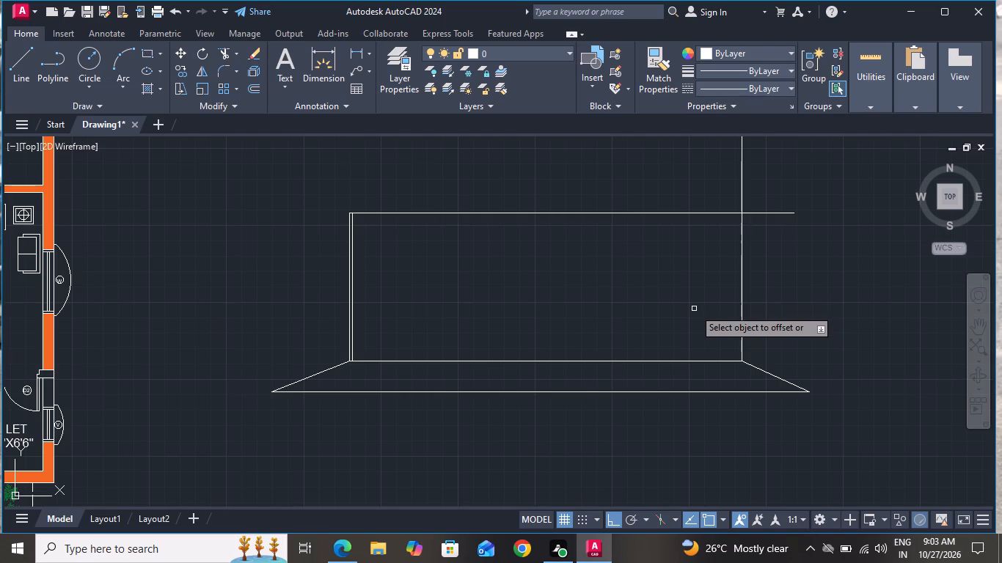
pyautogui.rightClick(621, 319)
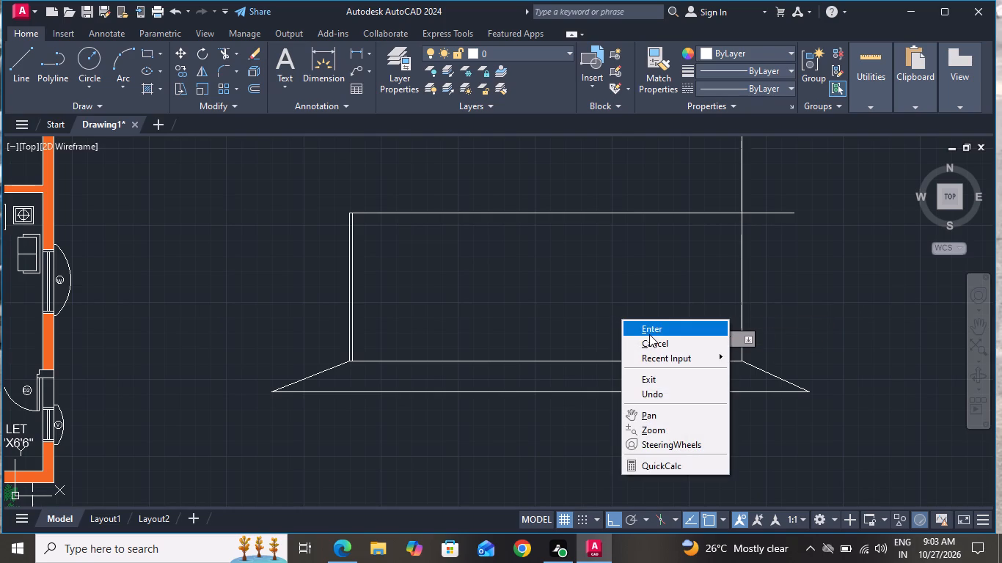
pyautogui.click(651, 340)
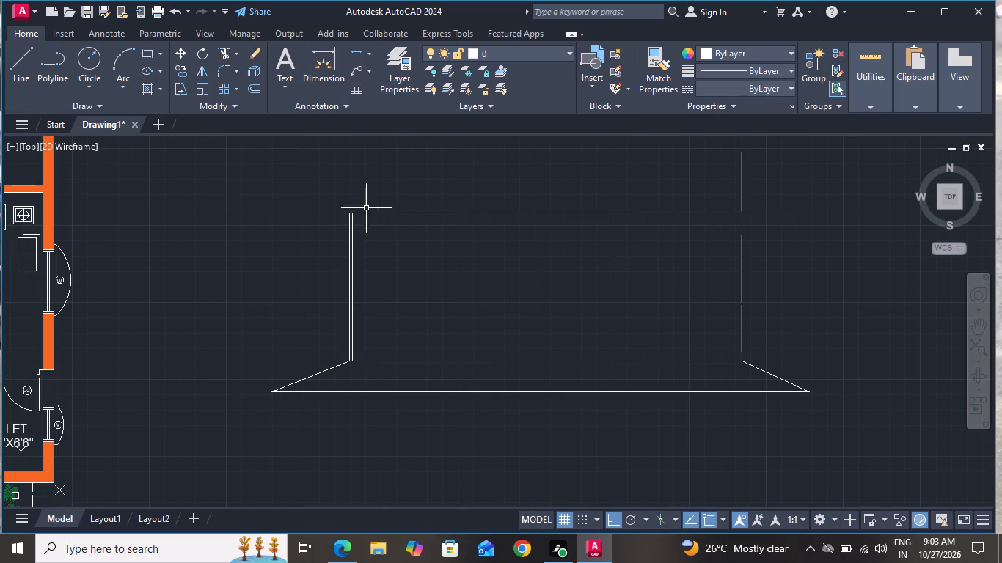
# Draw a vertical line about 7'-6" high from the midpoint of the outline's bottom line.
pyautogui.click(18, 56)
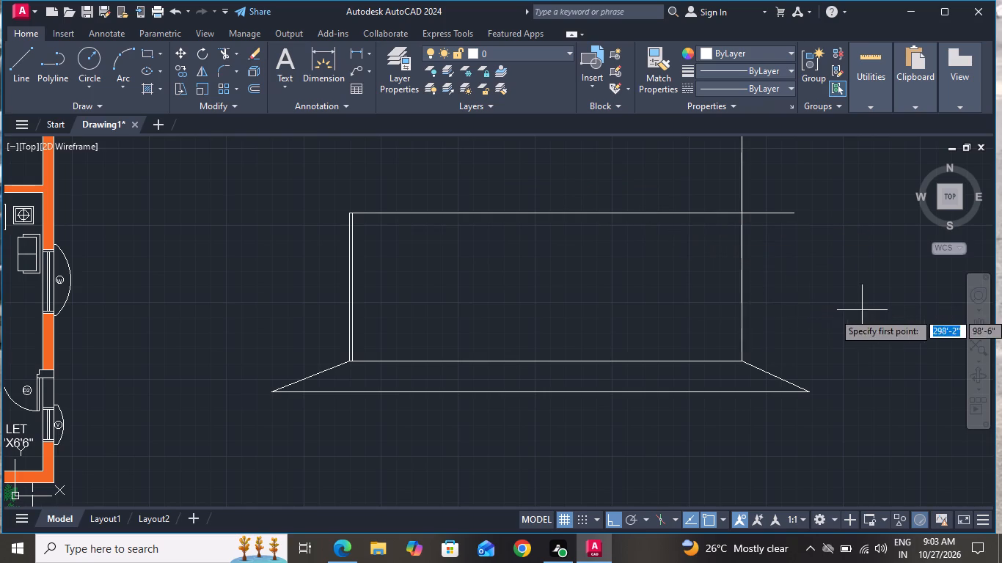
pyautogui.click(548, 361)
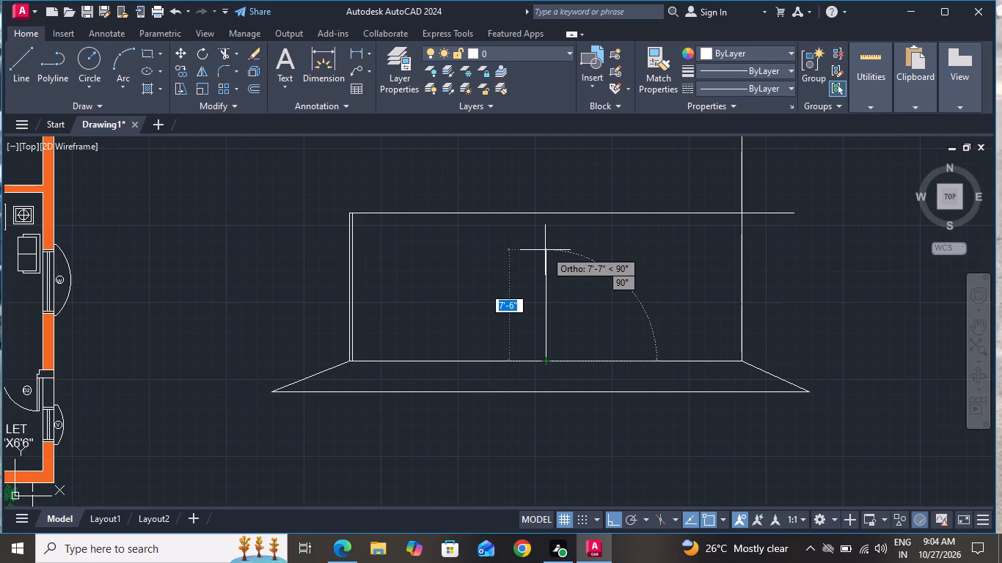
pyautogui.click(546, 251)
pyautogui.rightClick(546, 251)
pyautogui.click(577, 281)
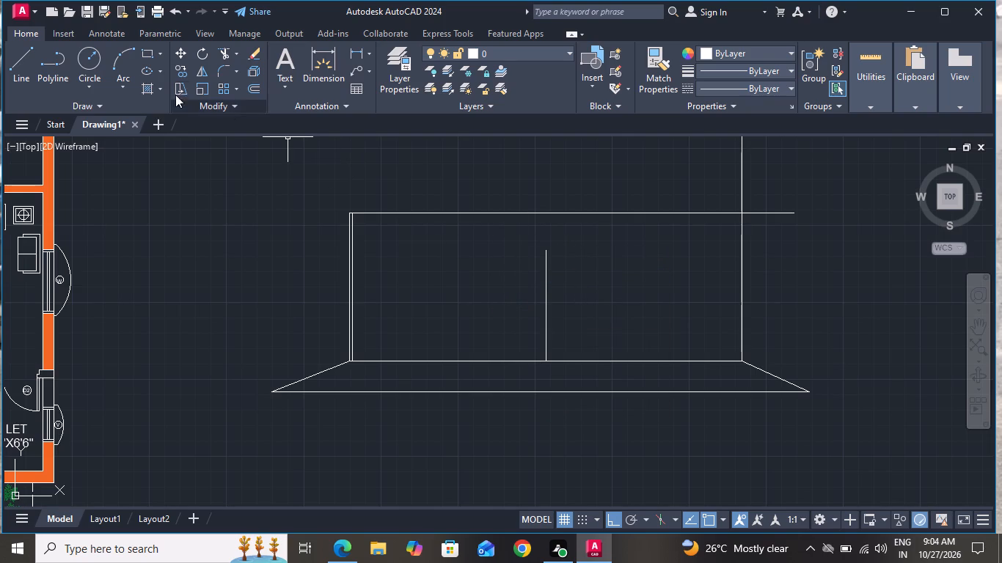
# Draw a second vertical line about 7'-6" high up from the bottom line, a short distance inside the outline's right side.
pyautogui.click(33, 62)
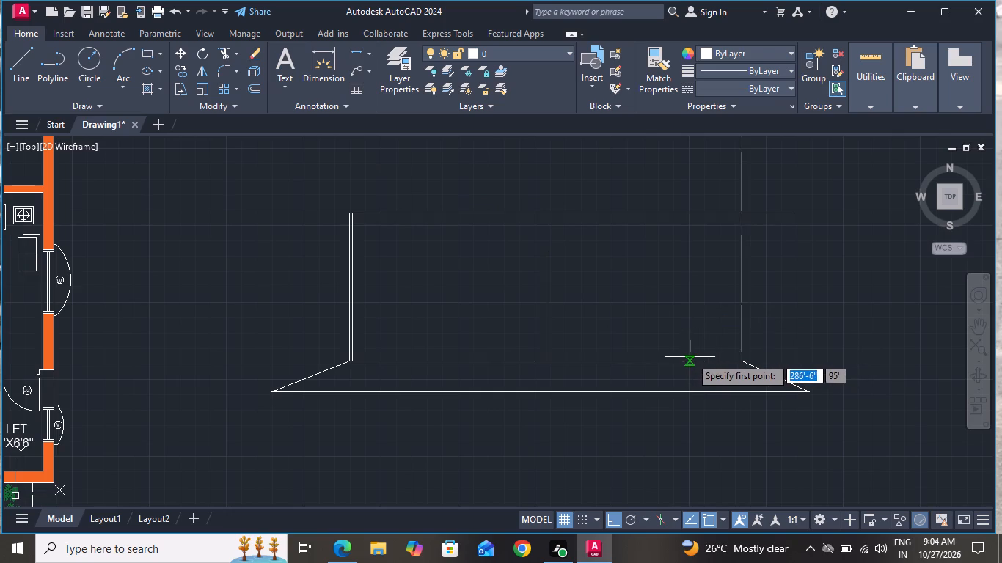
pyautogui.click(690, 361)
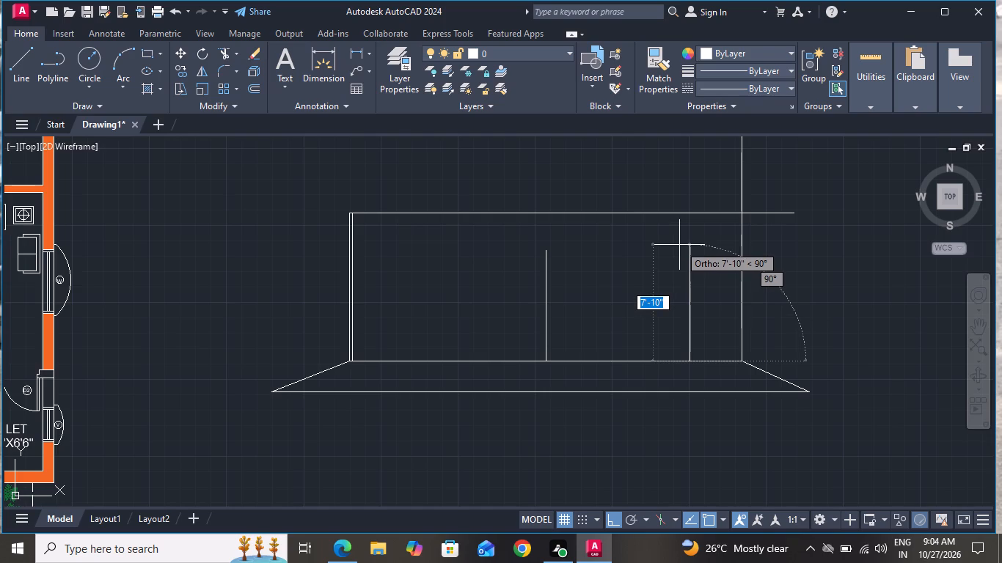
pyautogui.click(680, 250)
pyautogui.rightClick(680, 250)
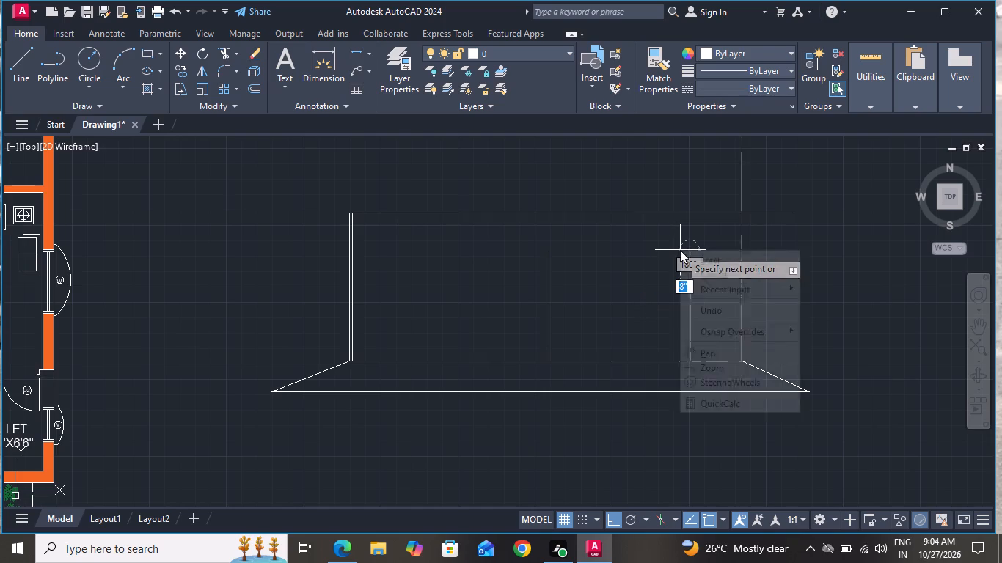
pyautogui.click(699, 276)
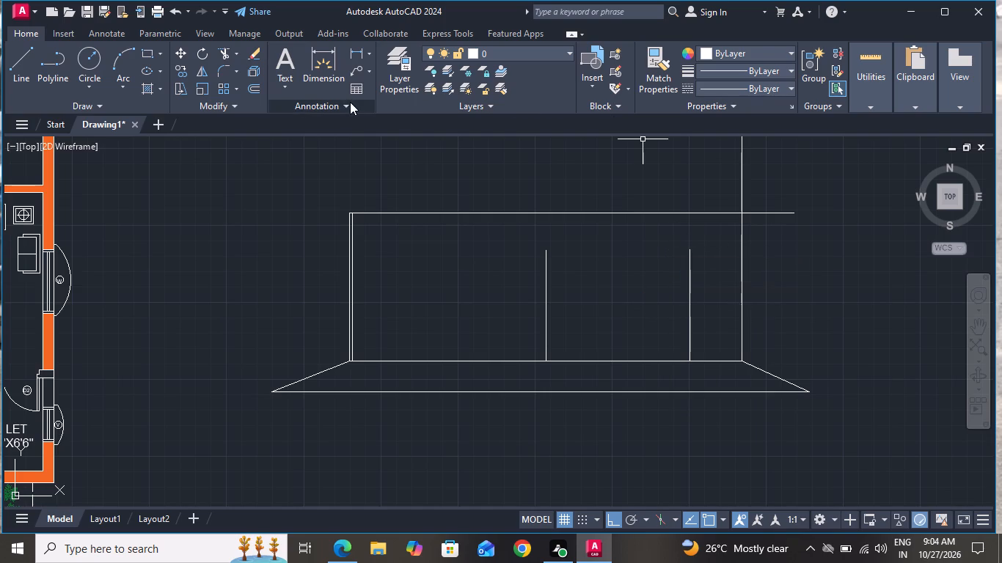
# Draw a horizontal line about 12' long across the tops of the two inner vertical lines, overhanging both sides.
pyautogui.click(13, 52)
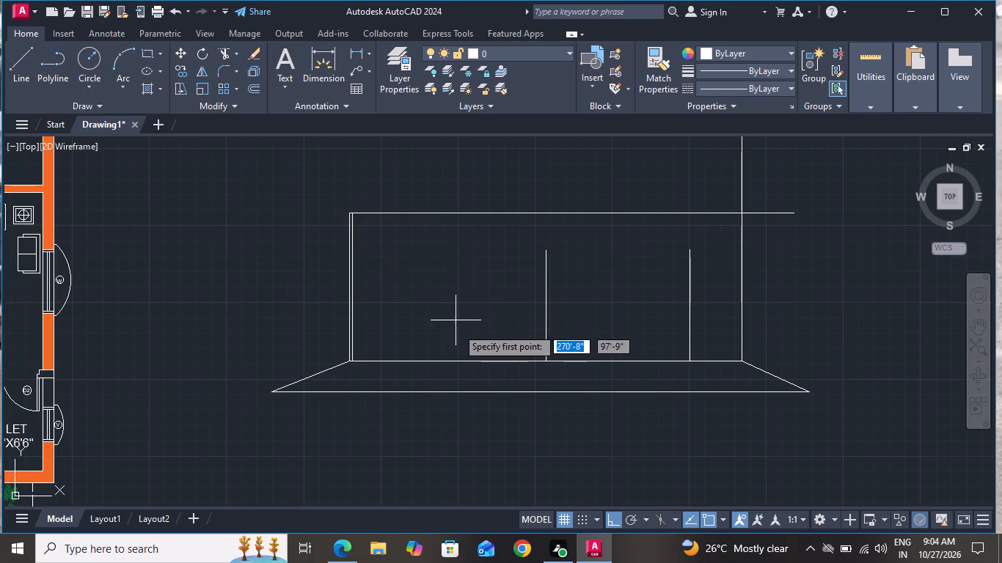
pyautogui.scroll(1, 542, 228)
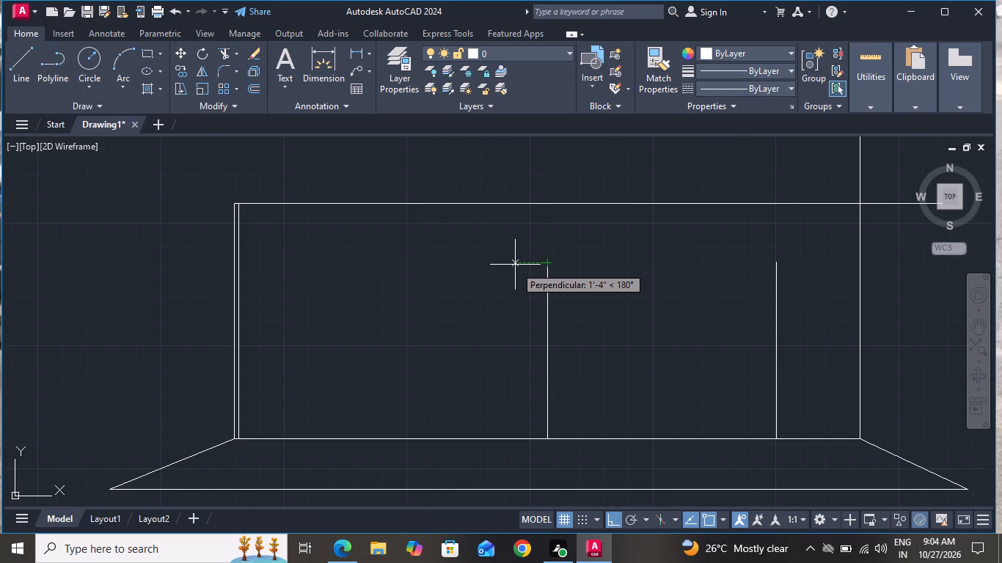
pyautogui.click(515, 263)
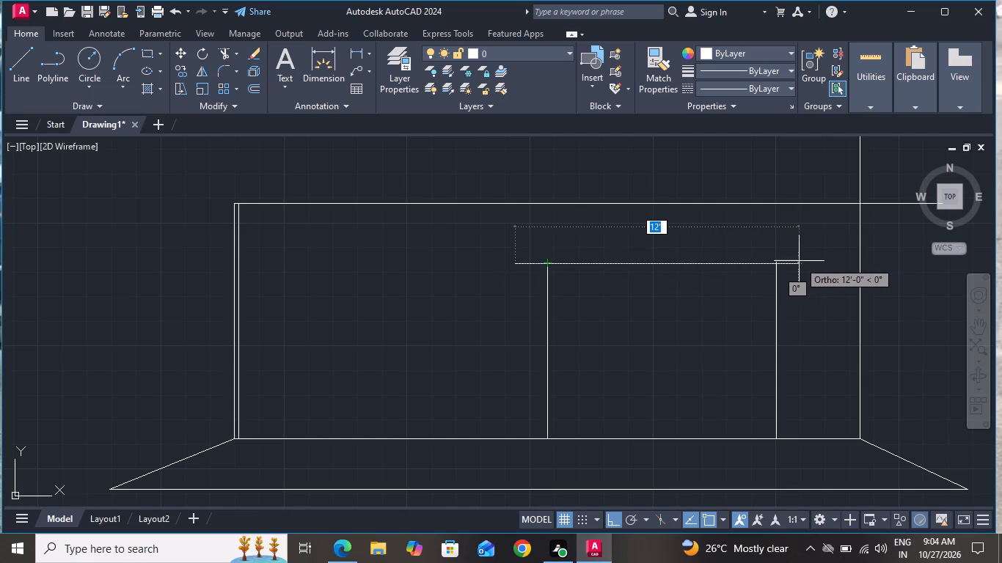
pyautogui.click(801, 260)
pyautogui.rightClick(798, 262)
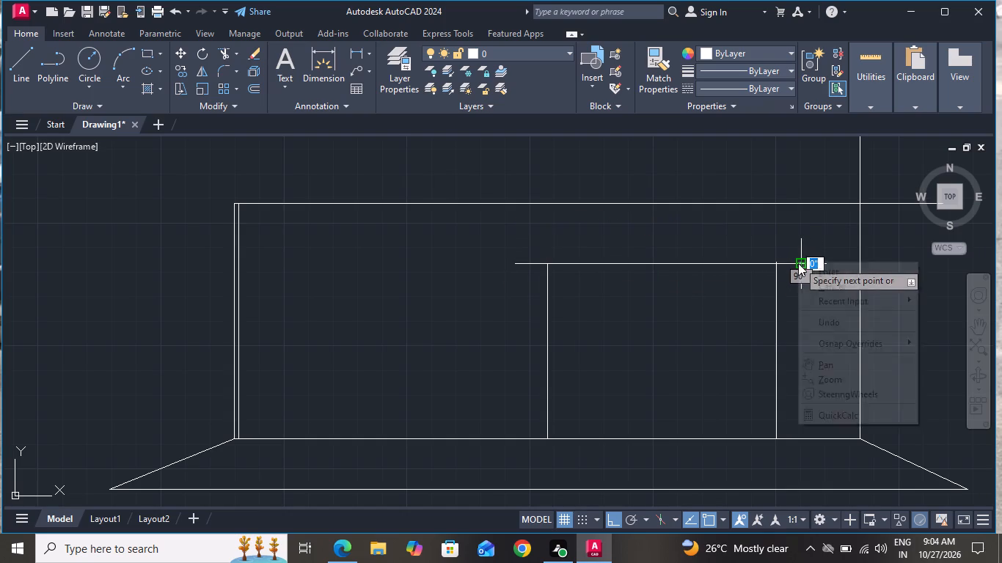
pyautogui.click(819, 274)
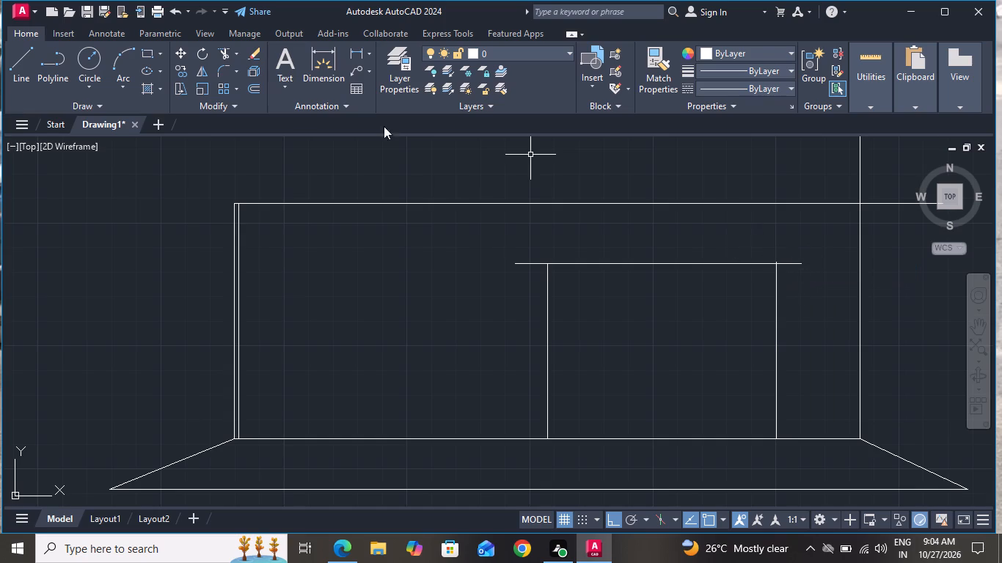
# Trim the small overhang of the opening's right vertical line above the horizontal line across its top.
pyautogui.click(227, 51)
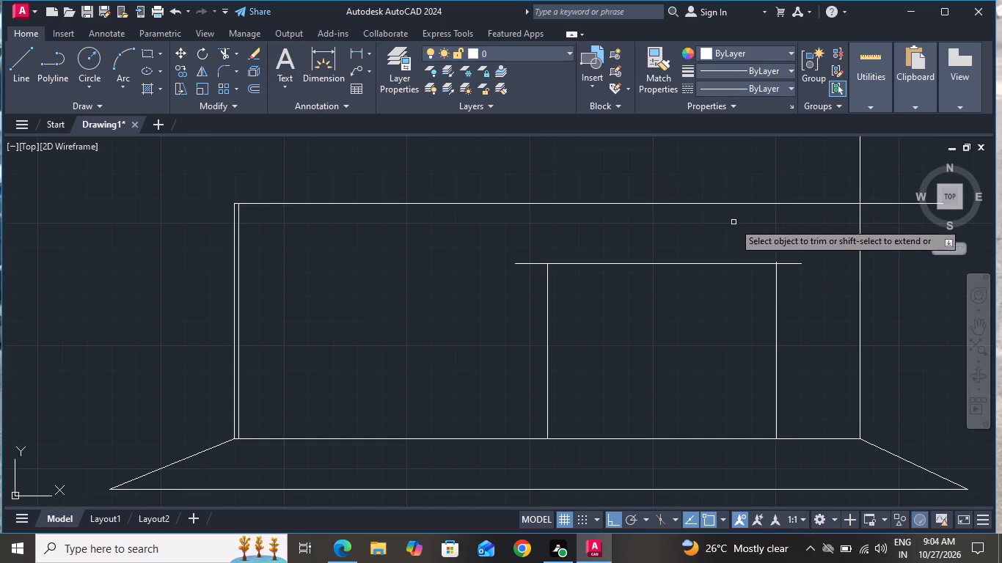
pyautogui.scroll(2, 795, 241)
pyautogui.scroll(2, 745, 289)
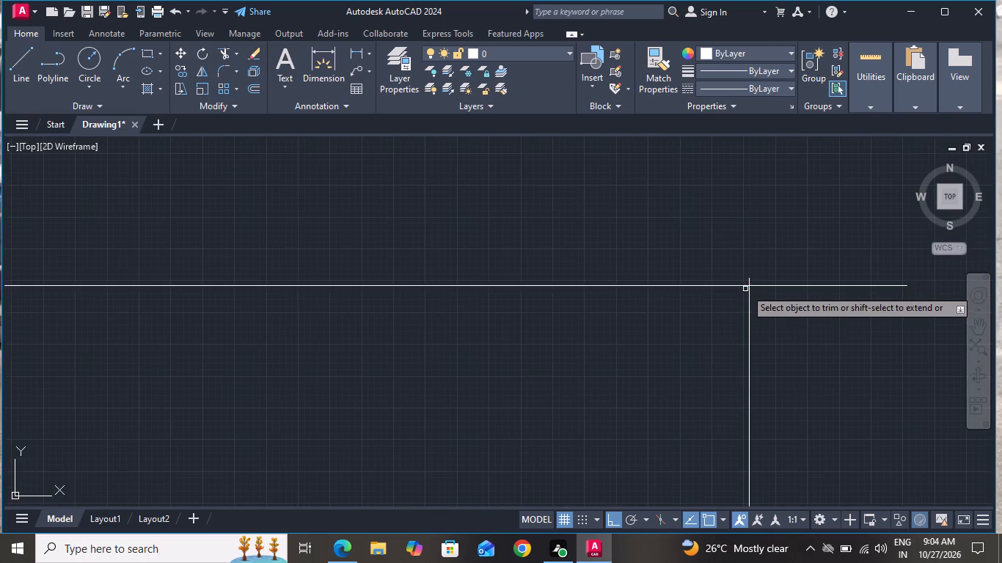
pyautogui.scroll(2, 747, 281)
pyautogui.click(747, 279)
pyautogui.rightClick(735, 258)
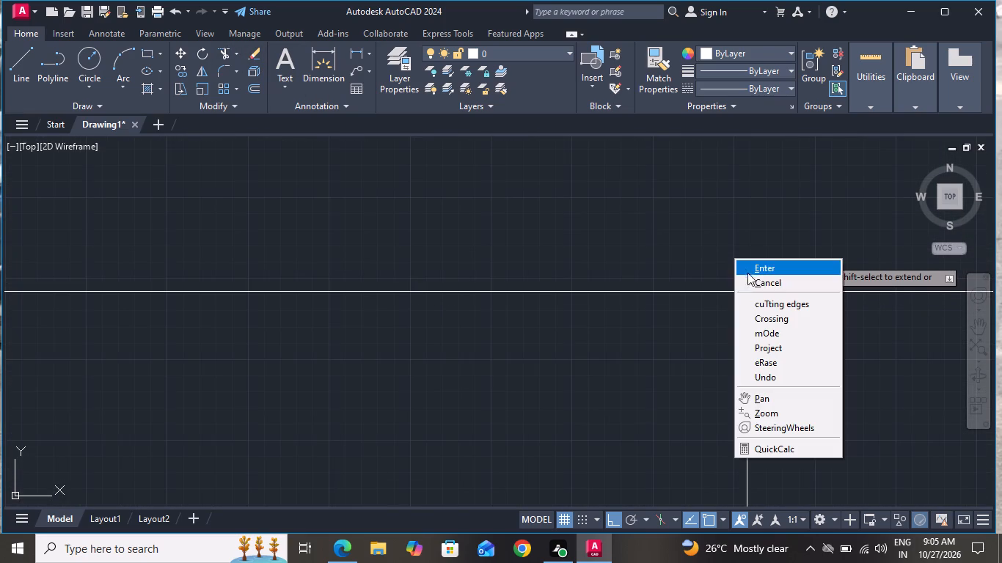
pyautogui.click(750, 277)
# Offset both vertical lines of the entrance opening 9" inward to form the two side posts.
pyautogui.scroll(-3, 755, 279)
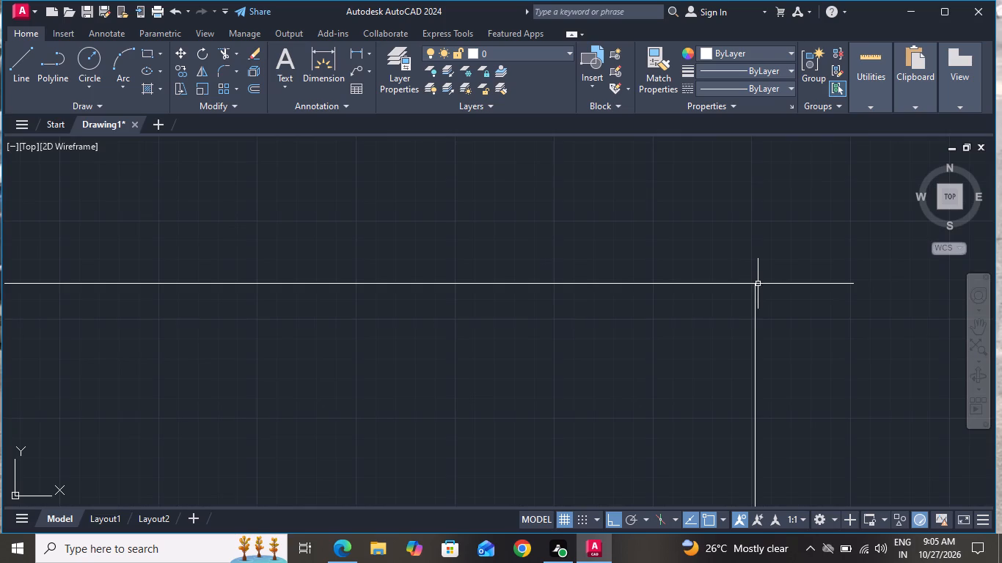
pyautogui.scroll(-2, 570, 297)
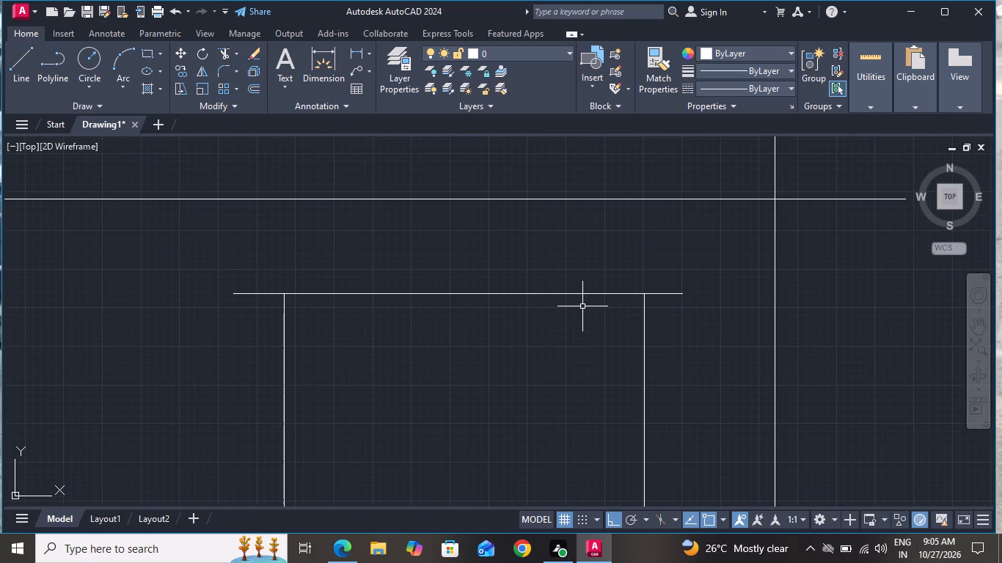
pyautogui.write('o')
pyautogui.press('space')
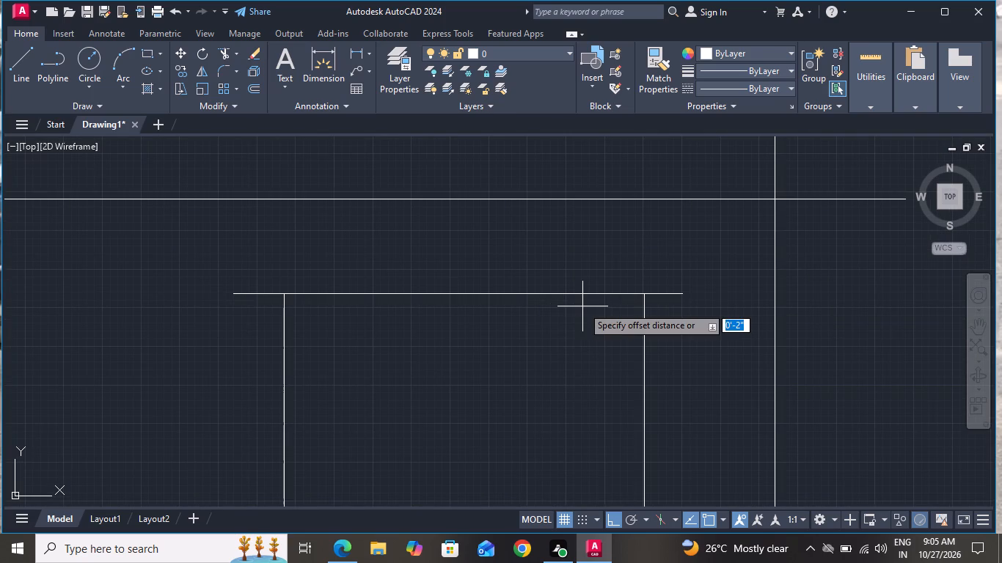
pyautogui.press('9')
pyautogui.hotkey('shift', '"')
pyautogui.press('Return')
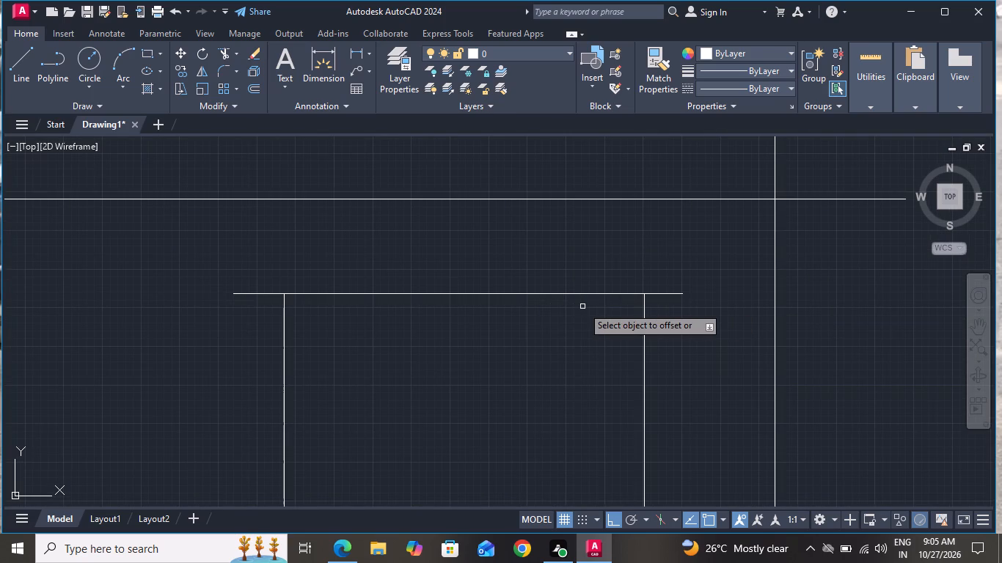
pyautogui.scroll(-1, 585, 309)
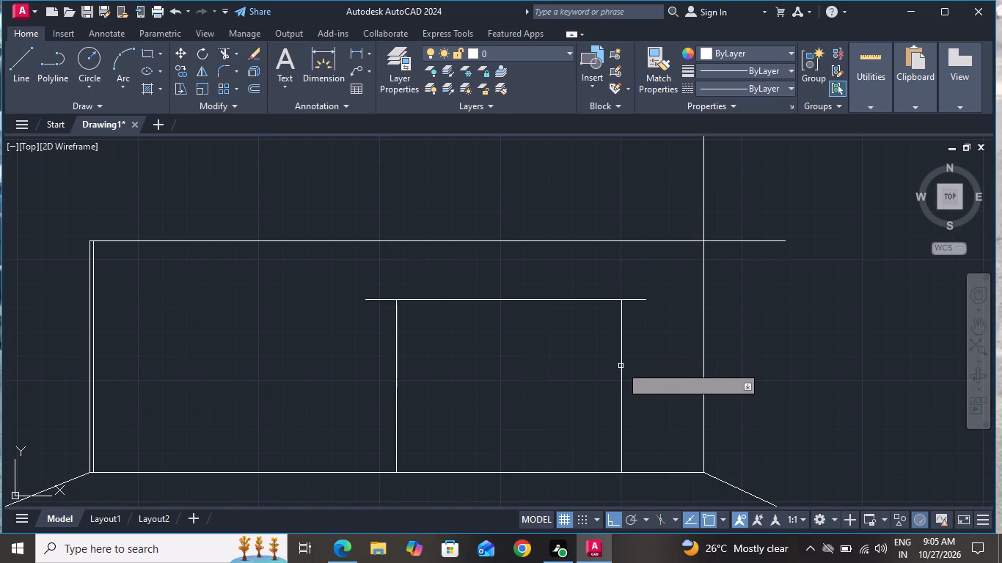
pyautogui.click(621, 366)
pyautogui.click(615, 369)
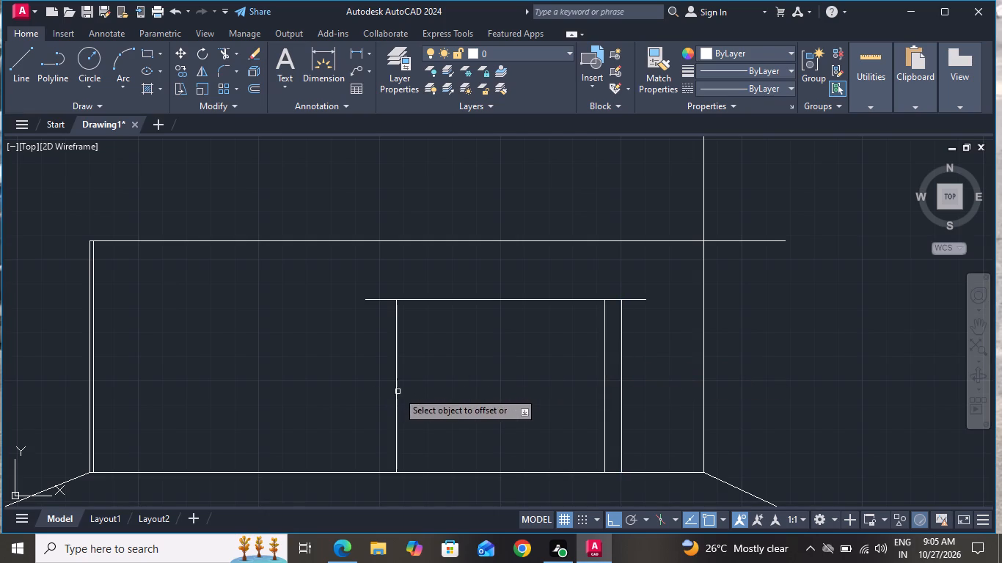
pyautogui.click(398, 391)
pyautogui.click(408, 391)
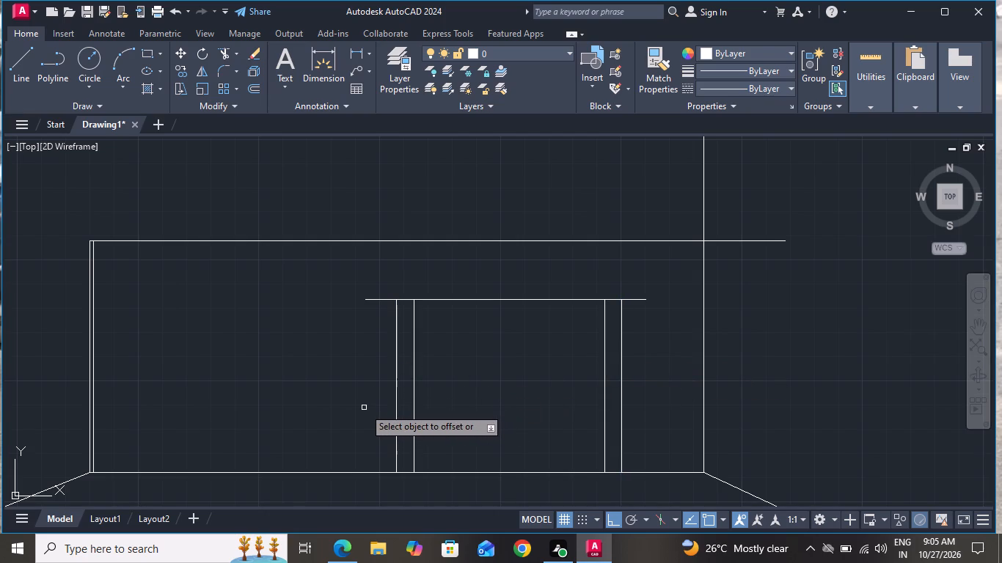
pyautogui.rightClick(364, 408)
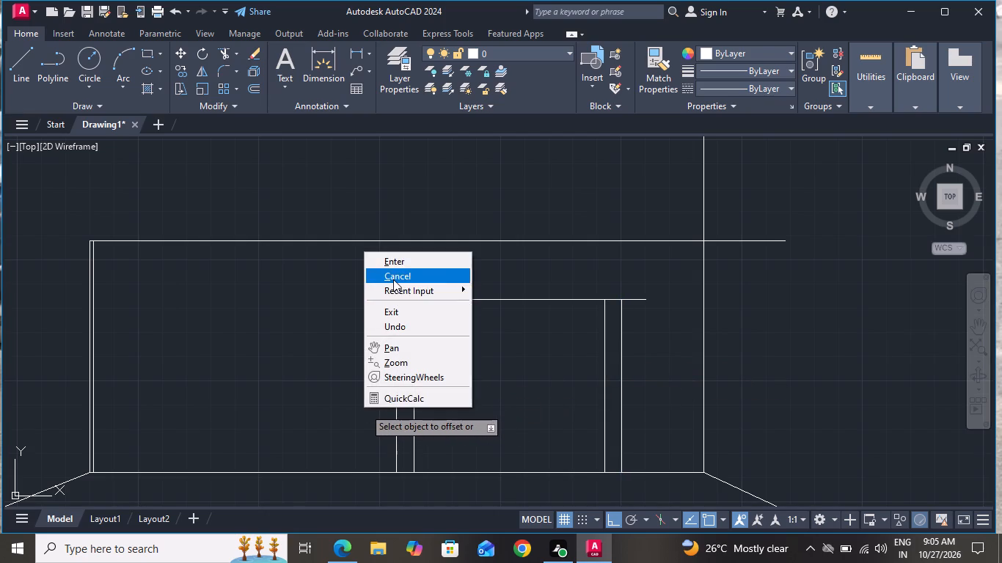
pyautogui.click(393, 279)
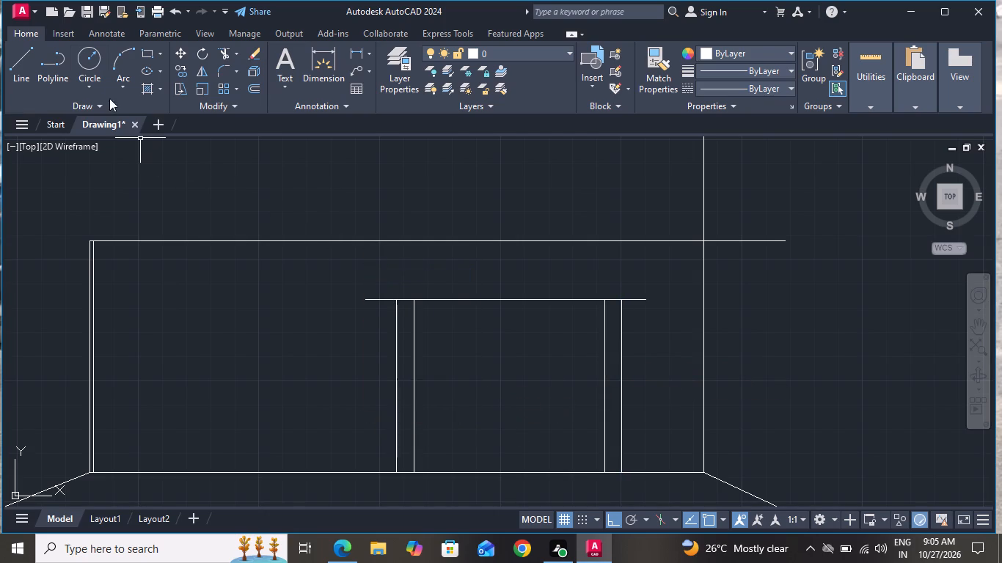
# Draw a sloping line from the left end of the horizontal line over the posts up and inward to the outline's top line.
pyautogui.click(21, 55)
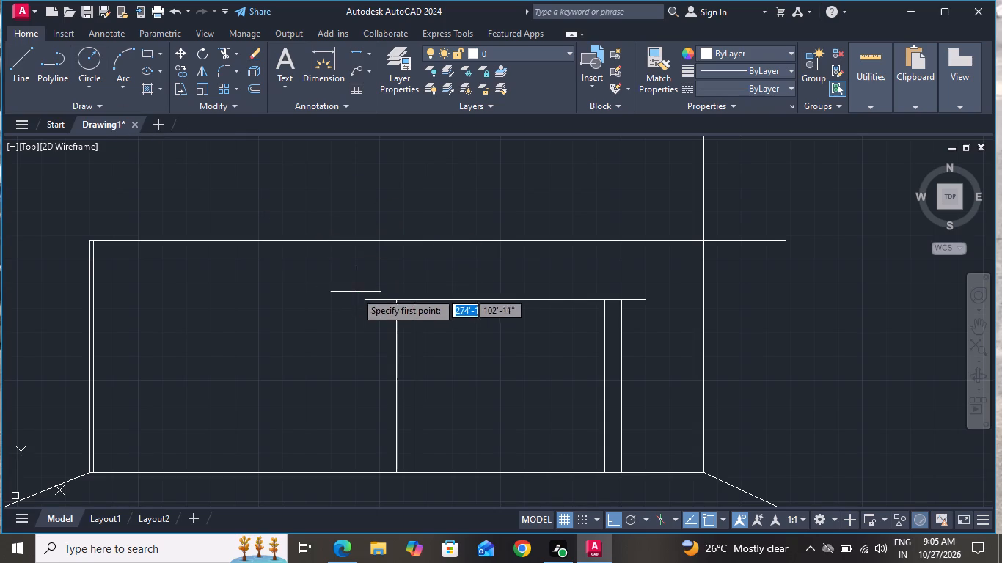
pyautogui.click(362, 295)
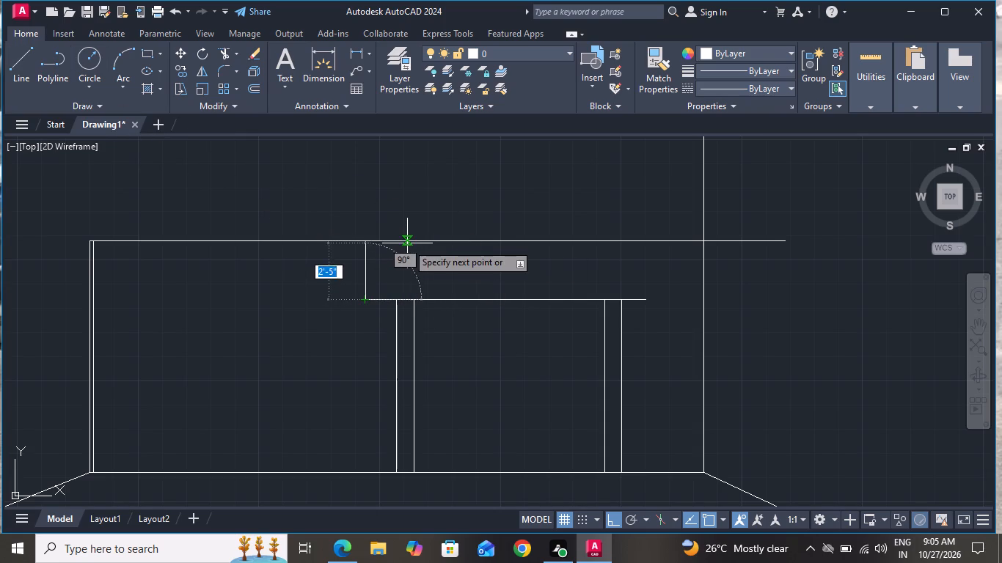
pyautogui.click(407, 241)
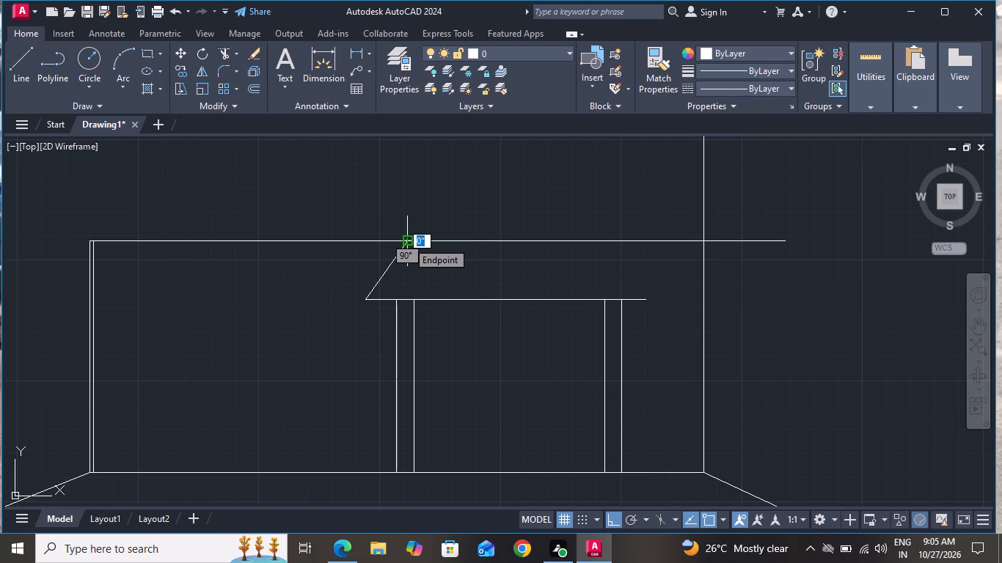
pyautogui.rightClick(407, 241)
pyautogui.click(417, 258)
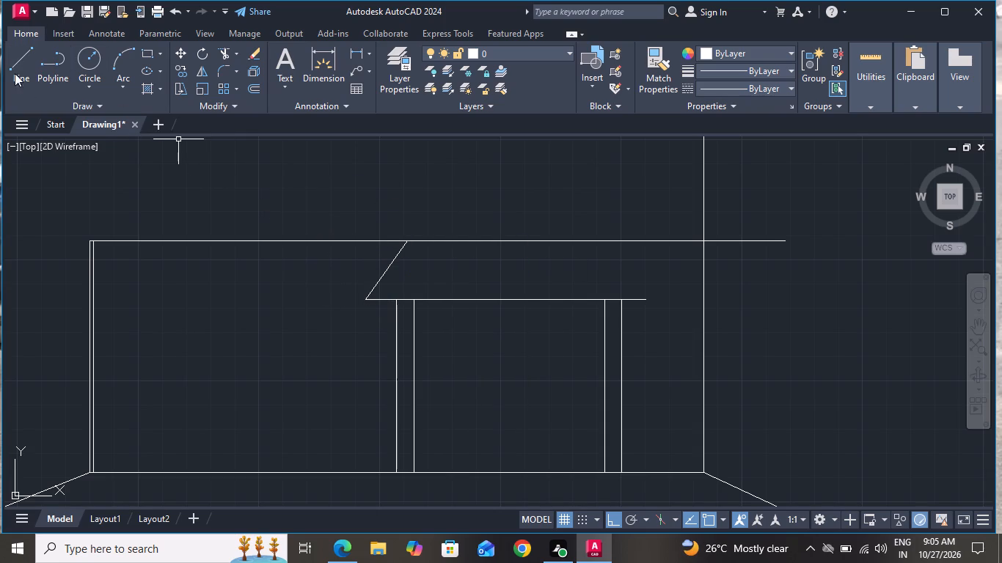
# With Ortho off, draw a sloping line about 2'-11" long from the overhang line's right end up and inward to the outline's top line.
pyautogui.click(15, 60)
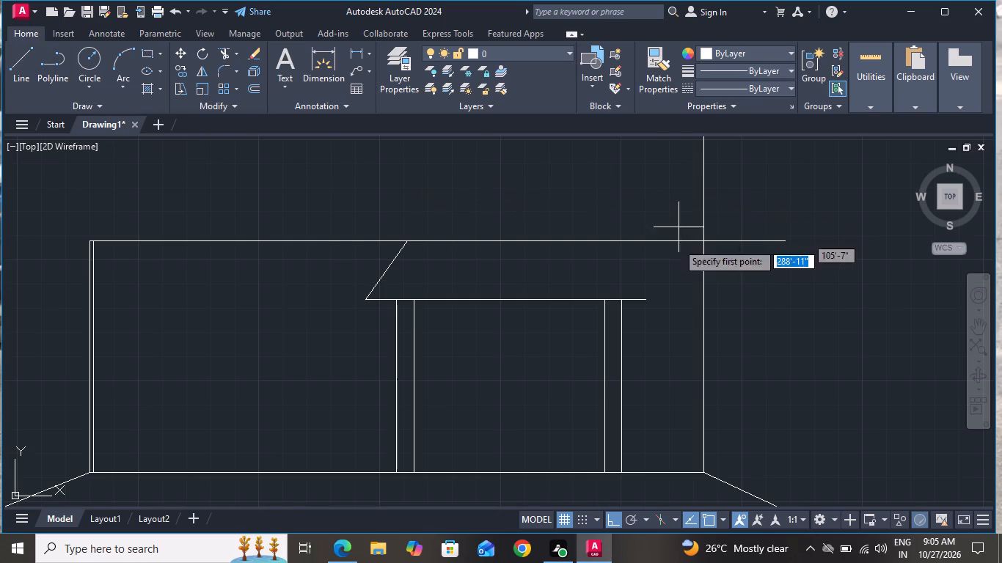
pyautogui.click(647, 299)
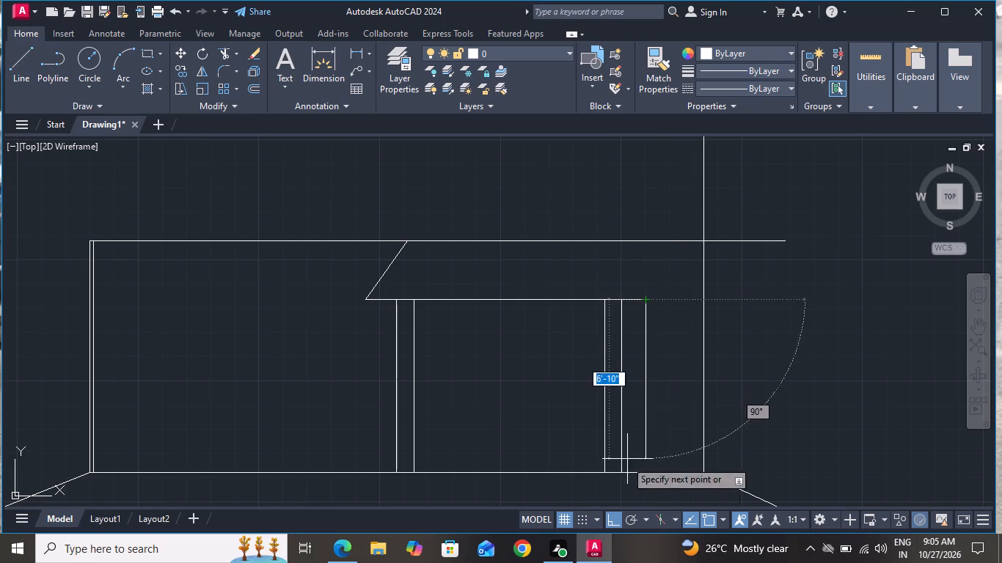
pyautogui.click(617, 522)
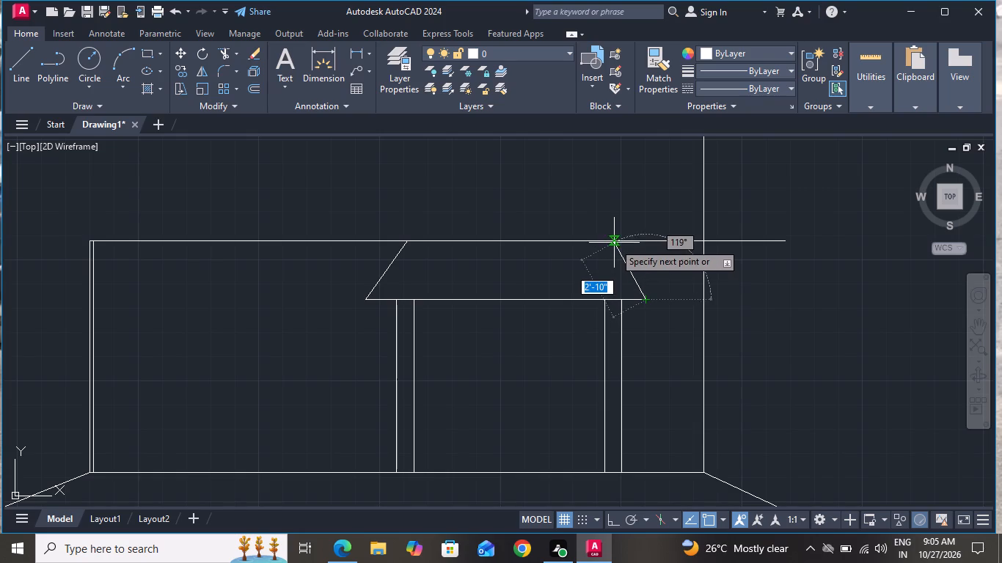
pyautogui.scroll(1, 614, 242)
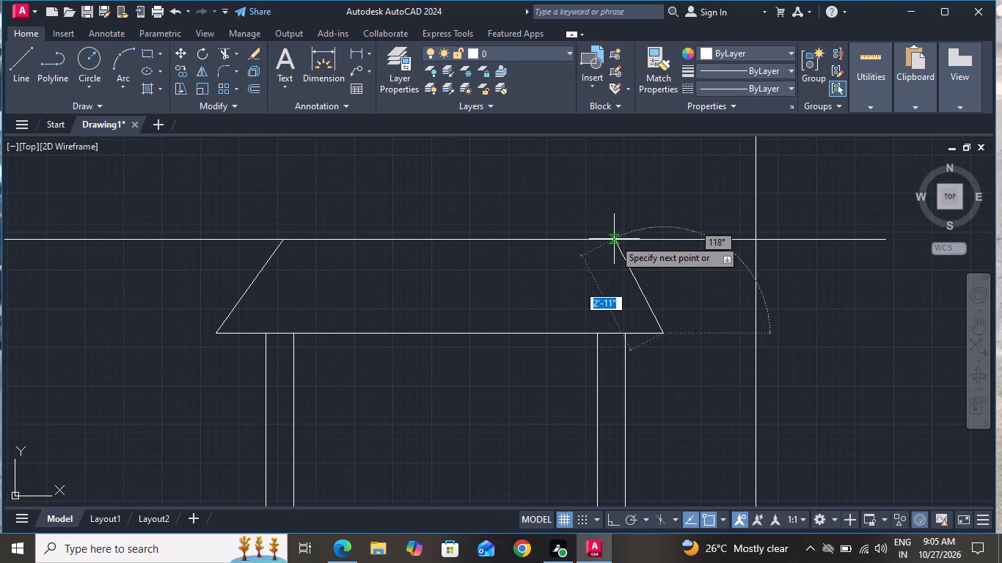
pyautogui.click(614, 239)
pyautogui.rightClick(614, 239)
pyautogui.click(648, 270)
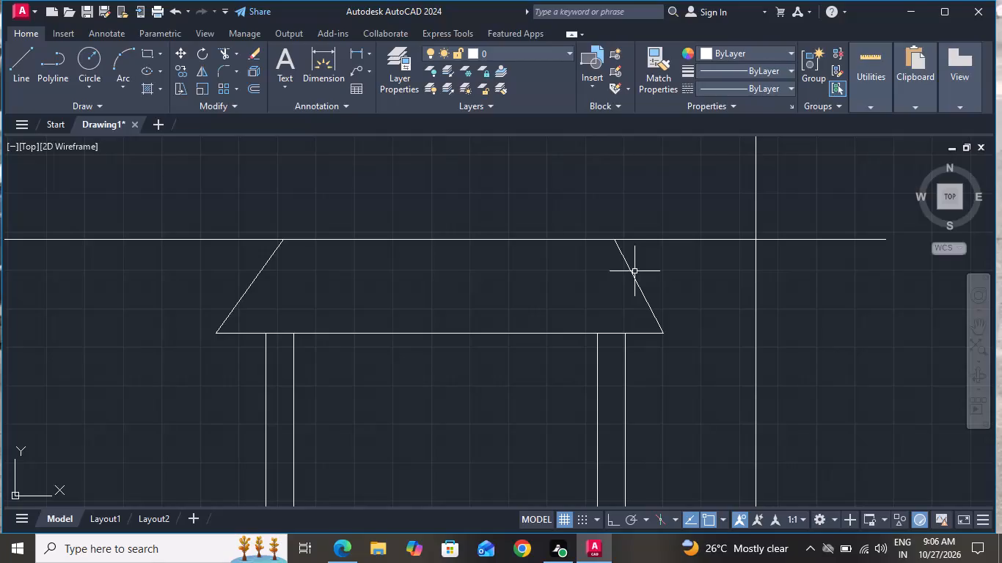
# Draw a three-point arc from the canopy's lower left corner through the left sloping line's top end, ending slightly above the top line.
pyautogui.click(124, 61)
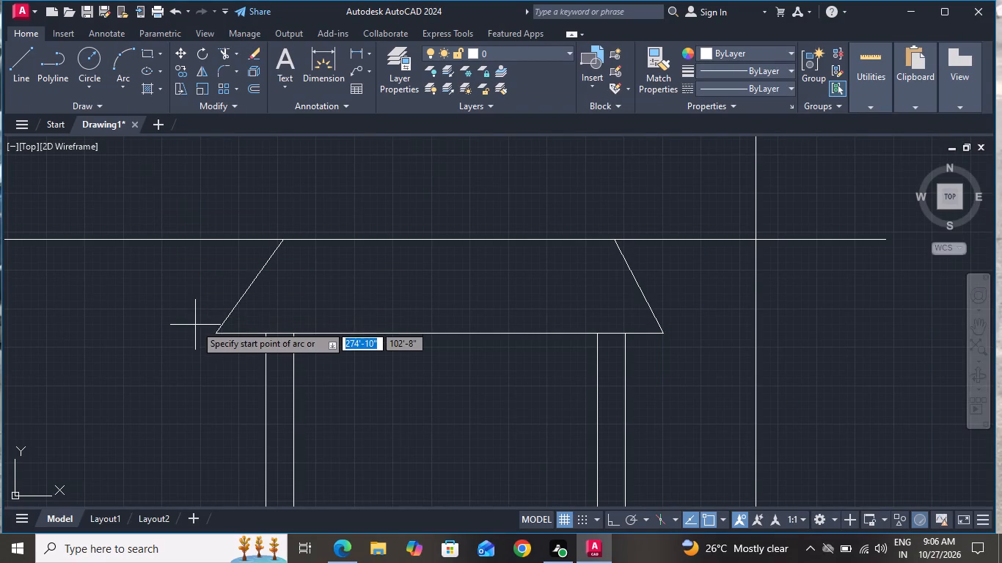
pyautogui.click(217, 334)
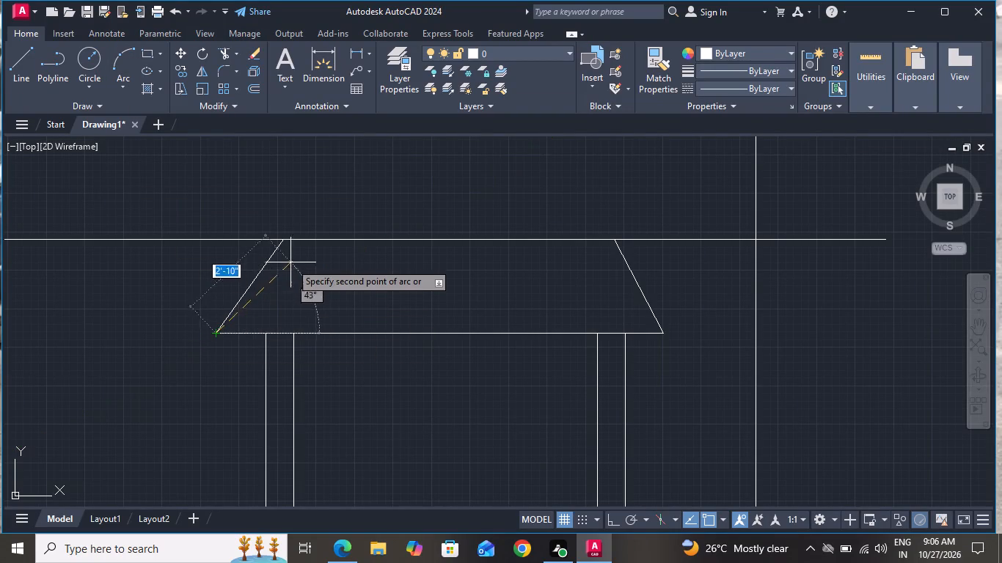
pyautogui.click(280, 240)
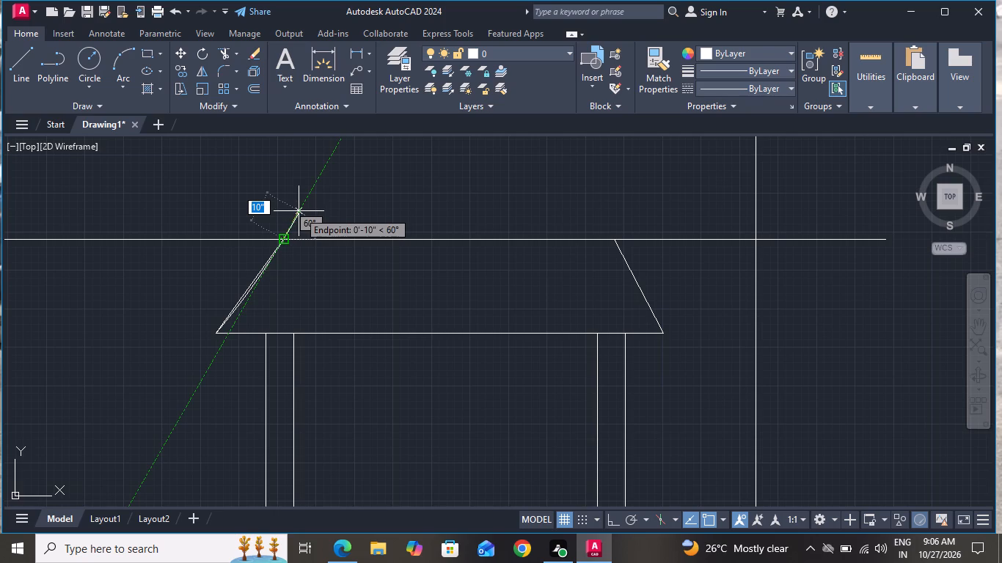
pyautogui.click(287, 212)
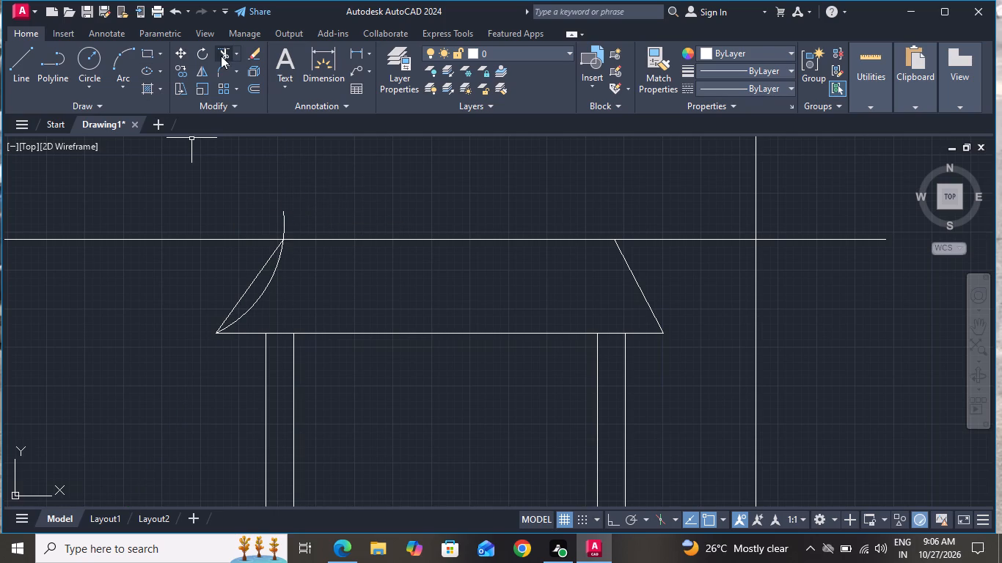
# Trim the left arc's excess above the top line and remove the straight left sloping line.
pyautogui.click(221, 54)
pyautogui.click(301, 206)
pyautogui.click(271, 222)
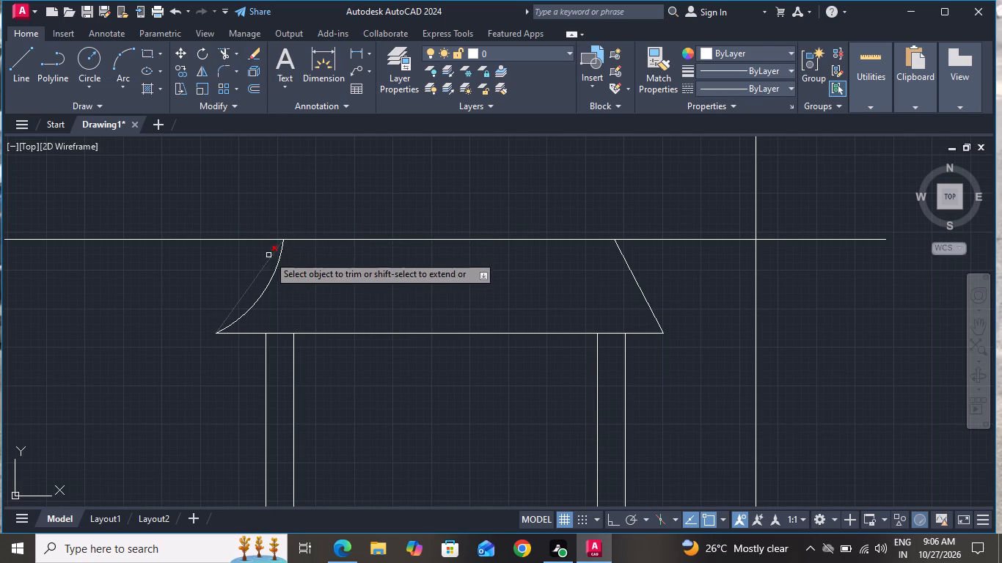
pyautogui.click(263, 260)
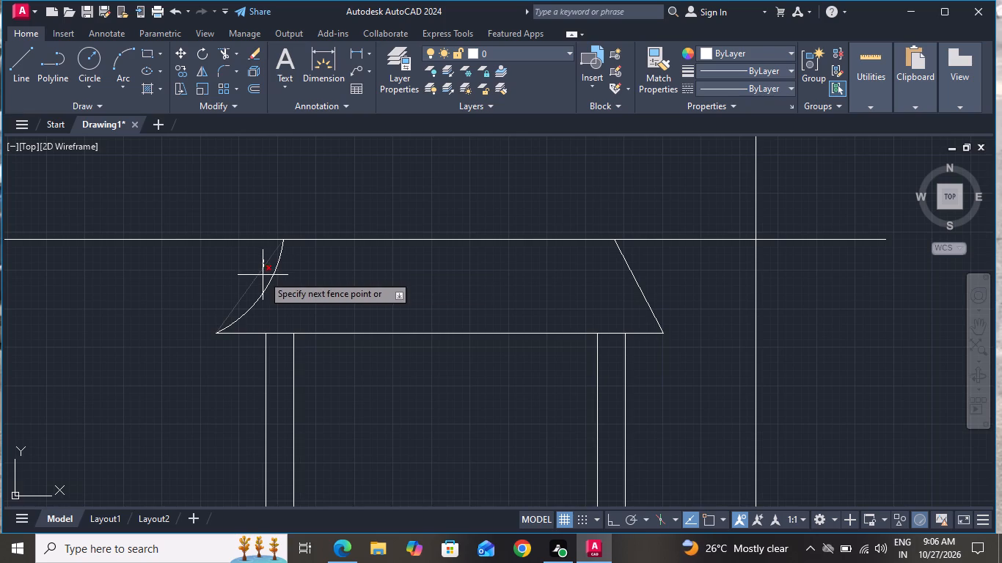
pyautogui.click(263, 275)
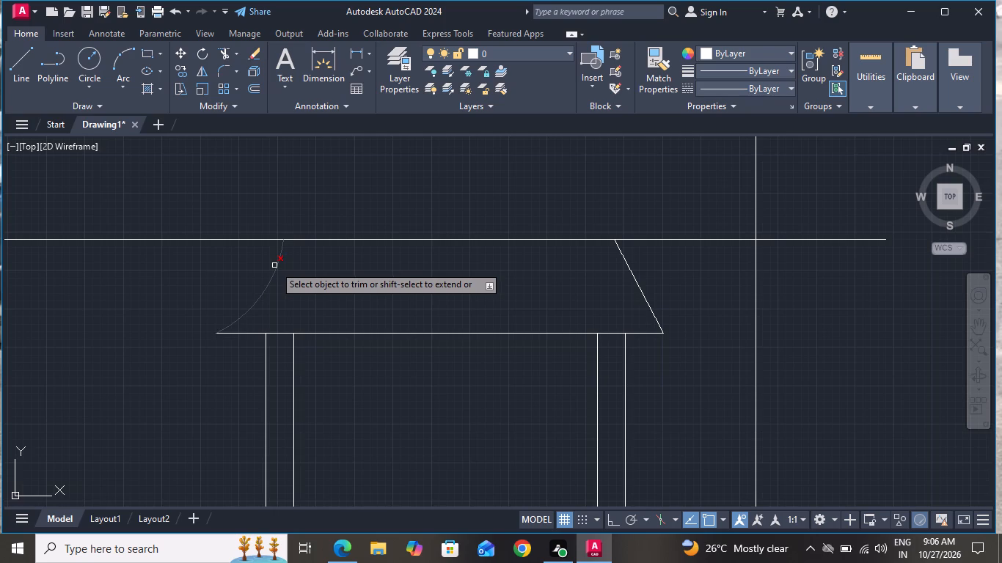
pyautogui.rightClick(312, 209)
pyautogui.click(323, 229)
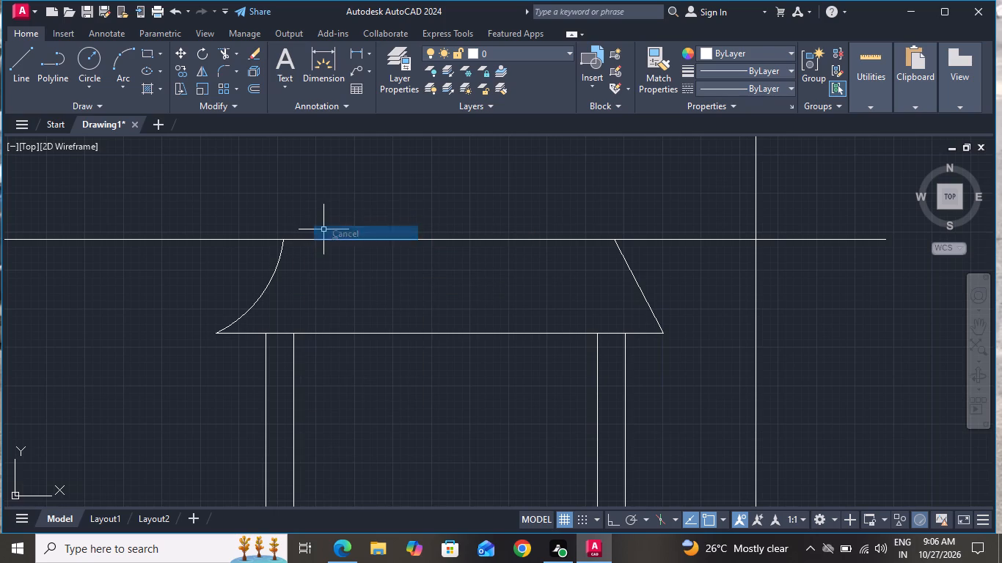
# Draw a three-point arc from the right sloping line's top end through its lower end, ending about 2'-1" farther right.
pyautogui.click(130, 55)
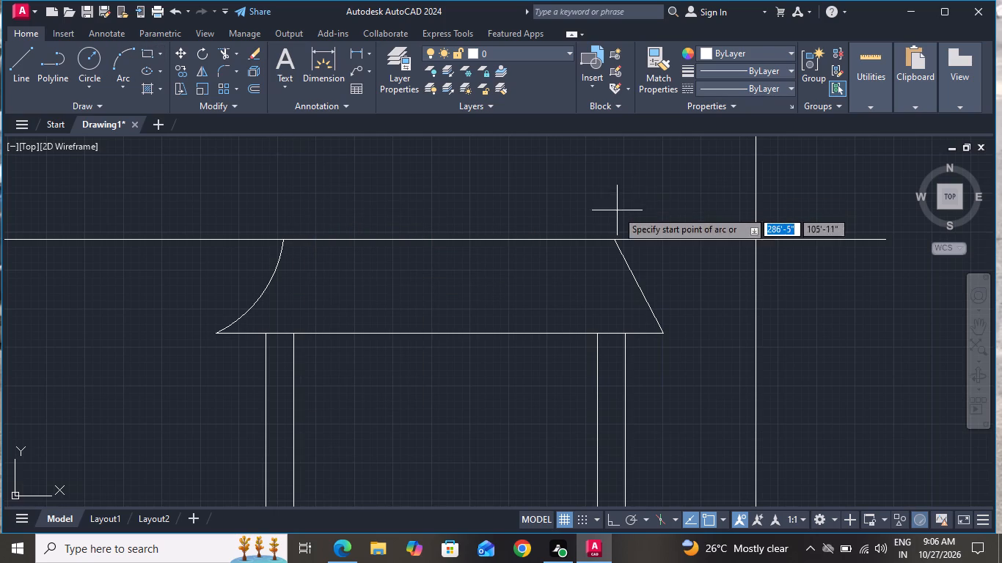
pyautogui.click(614, 238)
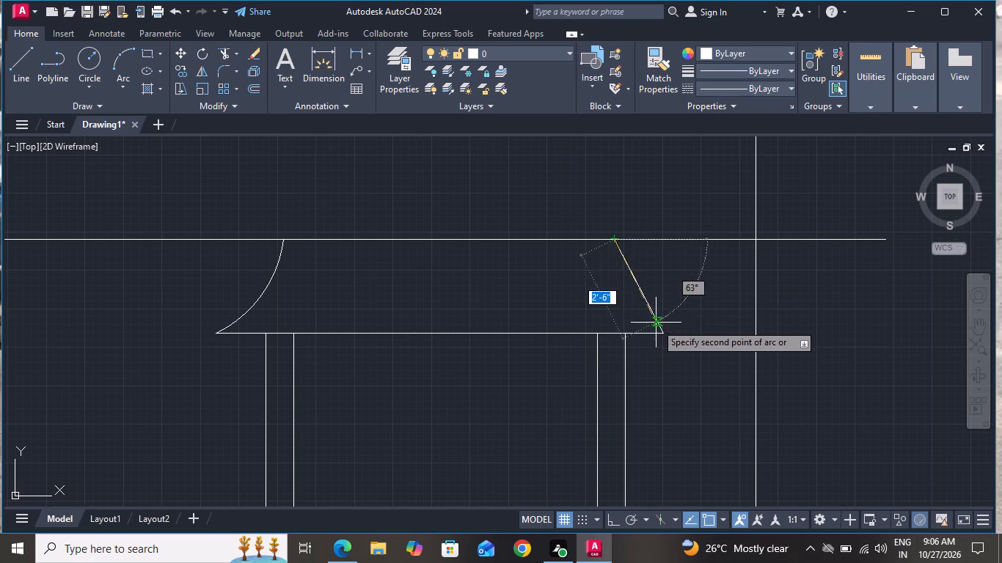
pyautogui.click(662, 338)
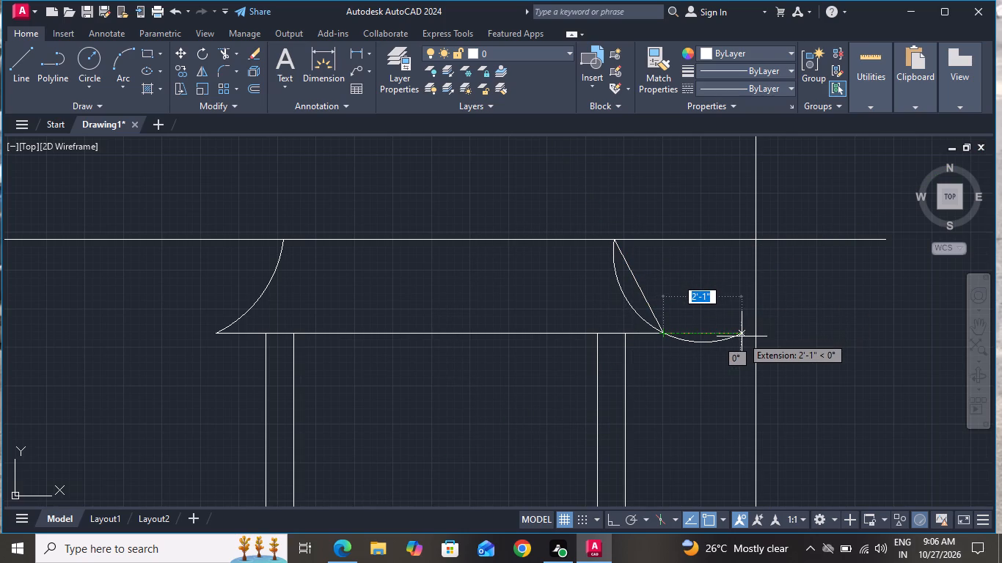
pyautogui.click(742, 336)
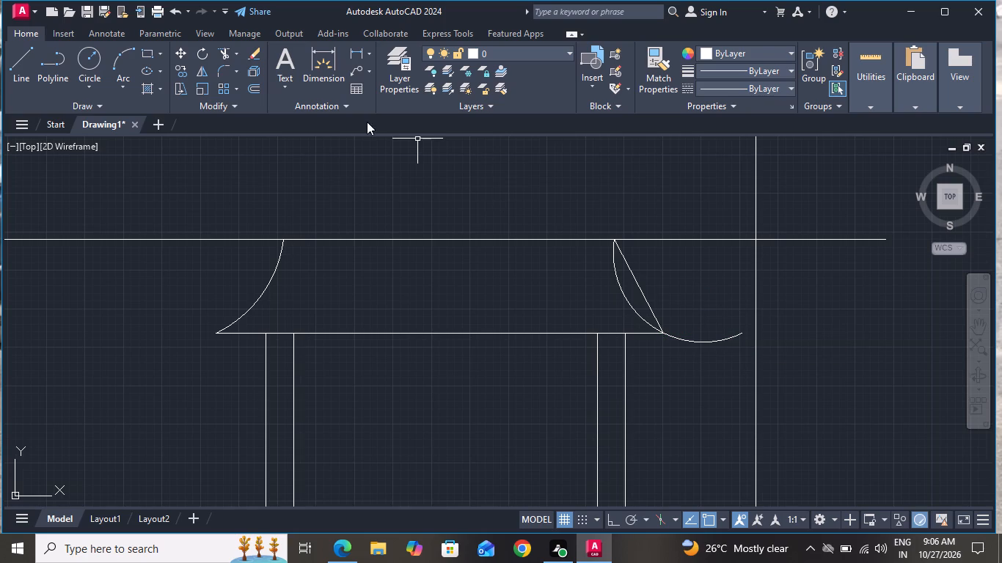
# Trim the right arc's excess beyond the canopy's lower right corner and remove the straight right sloping line.
pyautogui.click(225, 54)
pyautogui.click(701, 342)
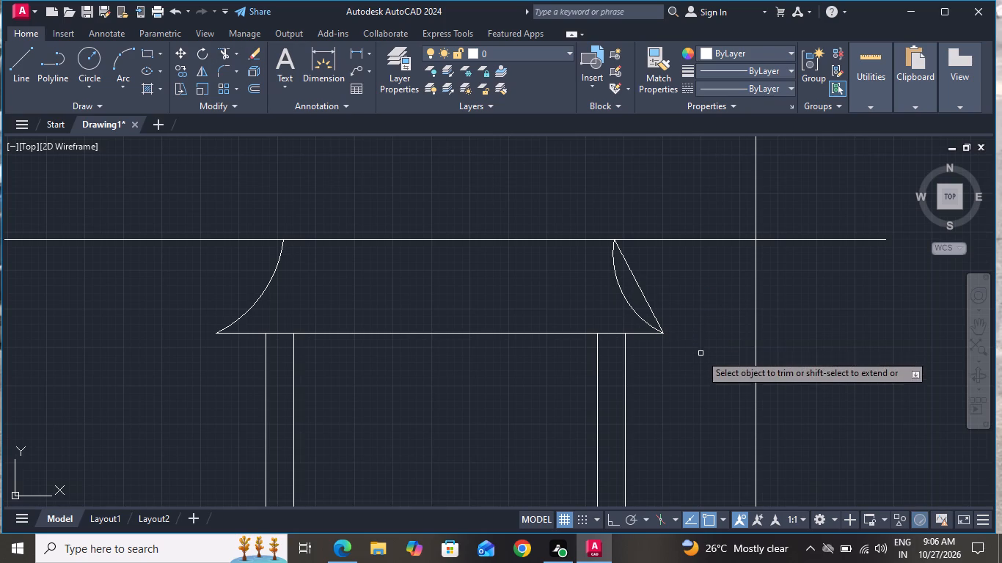
pyautogui.click(639, 283)
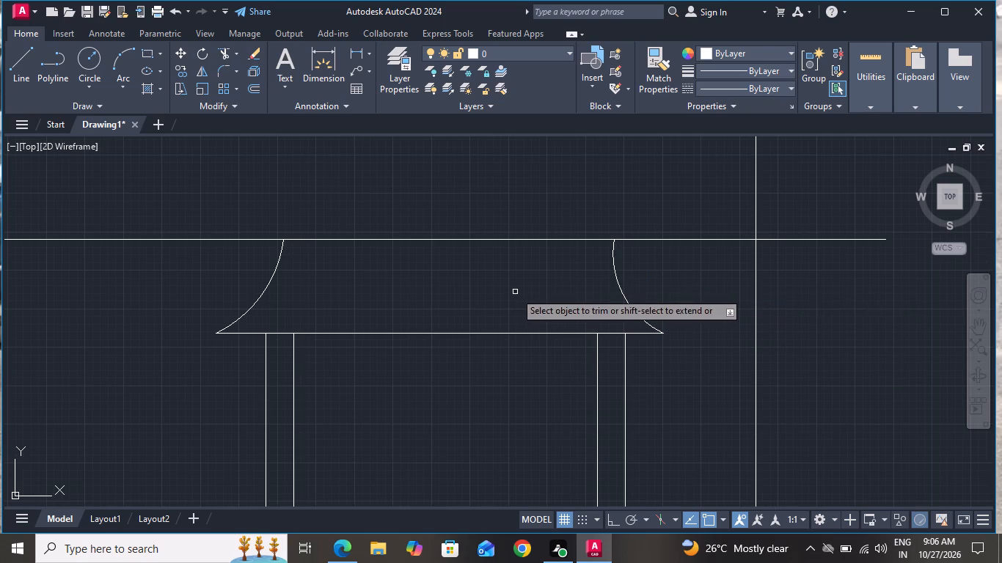
# Draw a door rectangle about 4'-2" wide and 4'-6" high, standing on the plinth's top line between the entrance posts.
pyautogui.rightClick(486, 276)
pyautogui.click(509, 291)
pyautogui.scroll(-1, 494, 283)
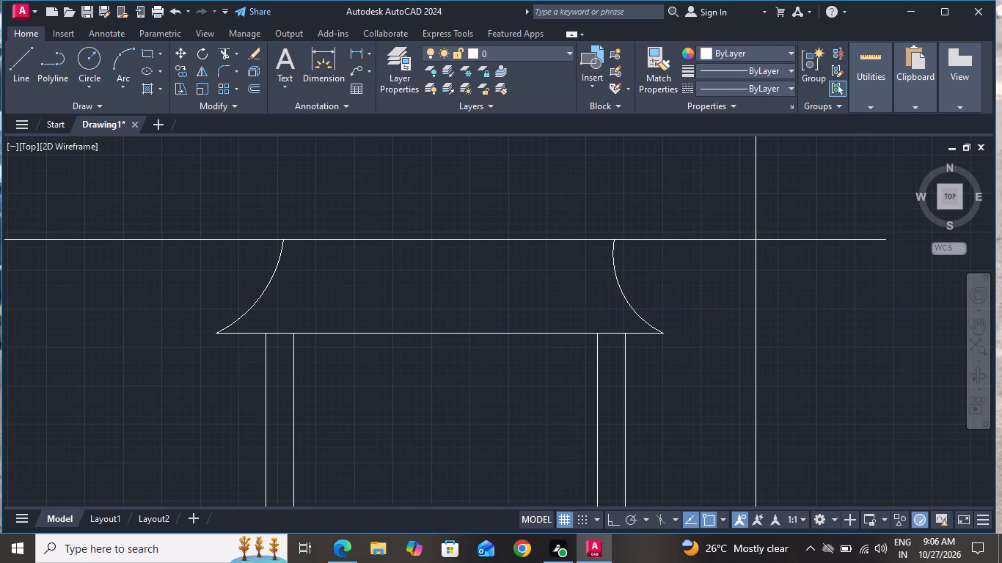
pyautogui.scroll(-1, 492, 284)
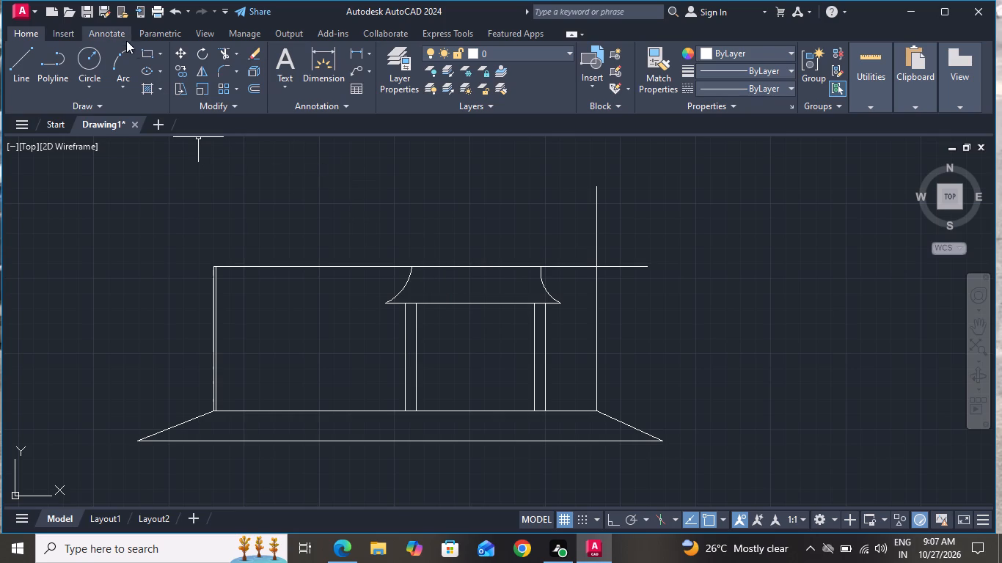
pyautogui.click(146, 52)
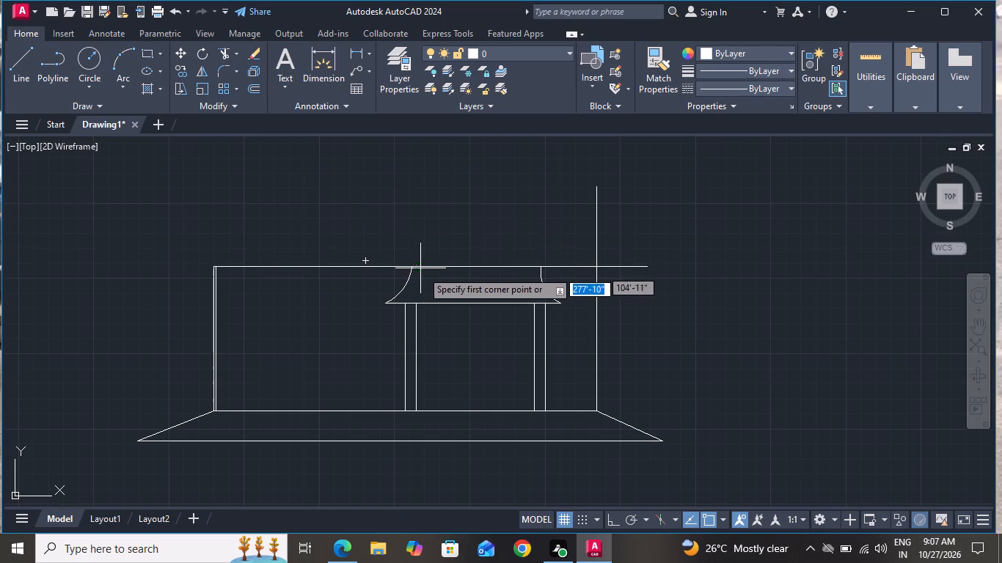
pyautogui.scroll(2, 449, 357)
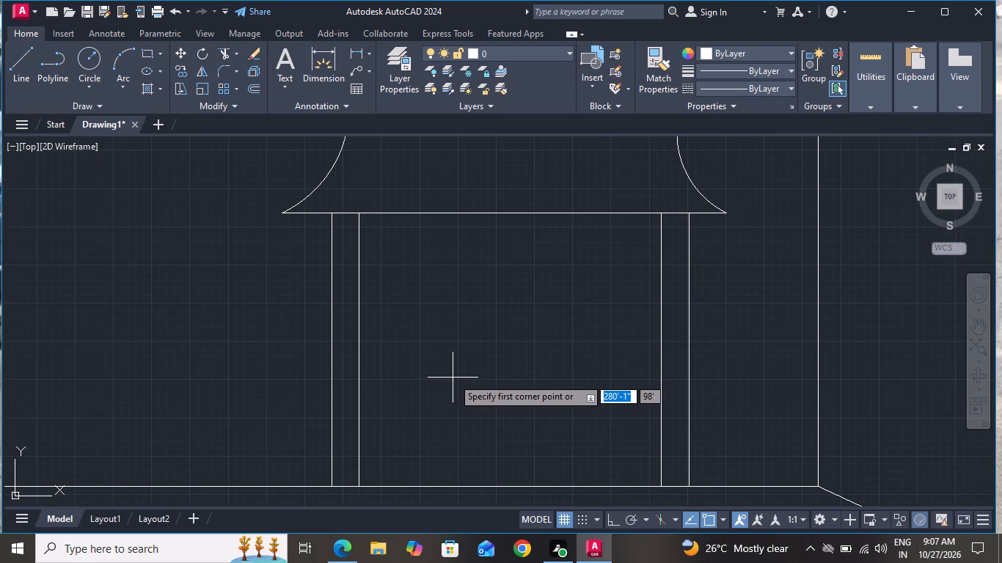
pyautogui.scroll(-1, 487, 375)
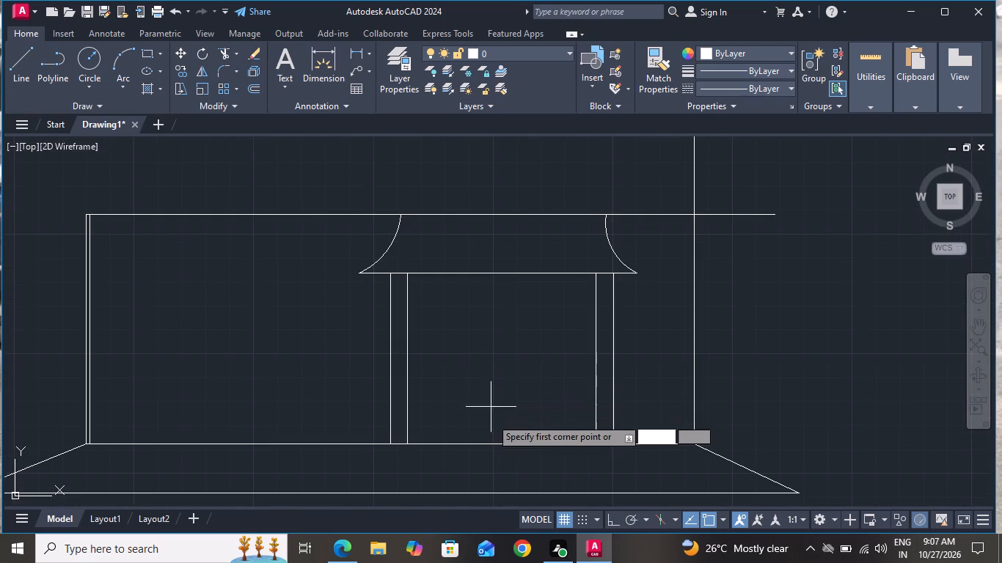
pyautogui.click(486, 443)
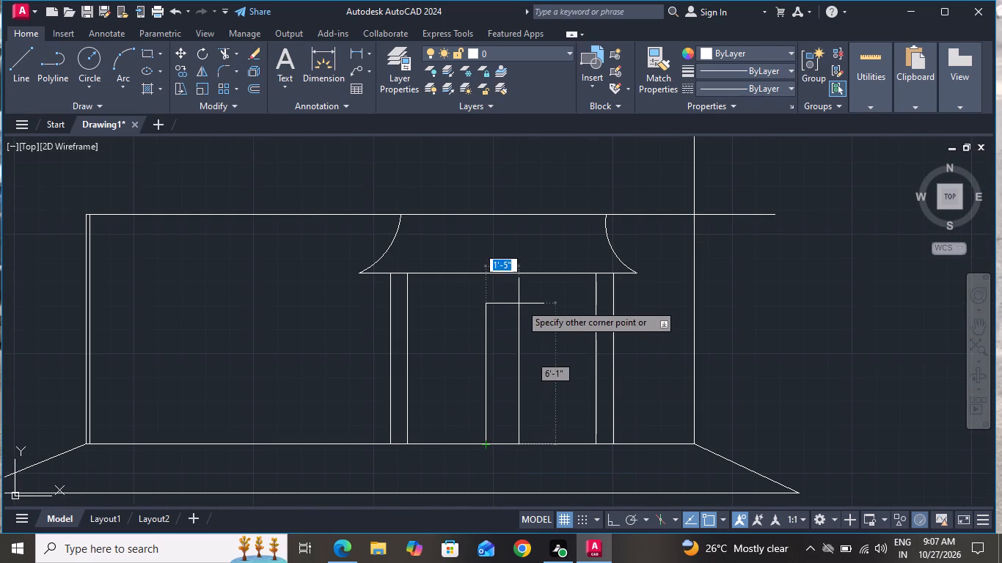
pyautogui.click(581, 342)
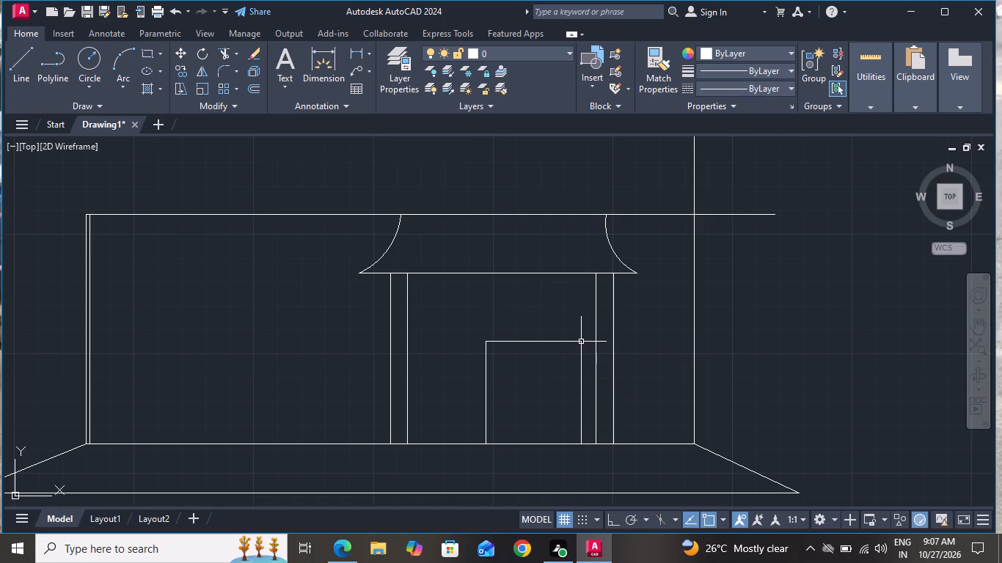
# Move the door rectangle slightly left along the plinth's top line, using its lower left corner as base point.
pyautogui.click(579, 341)
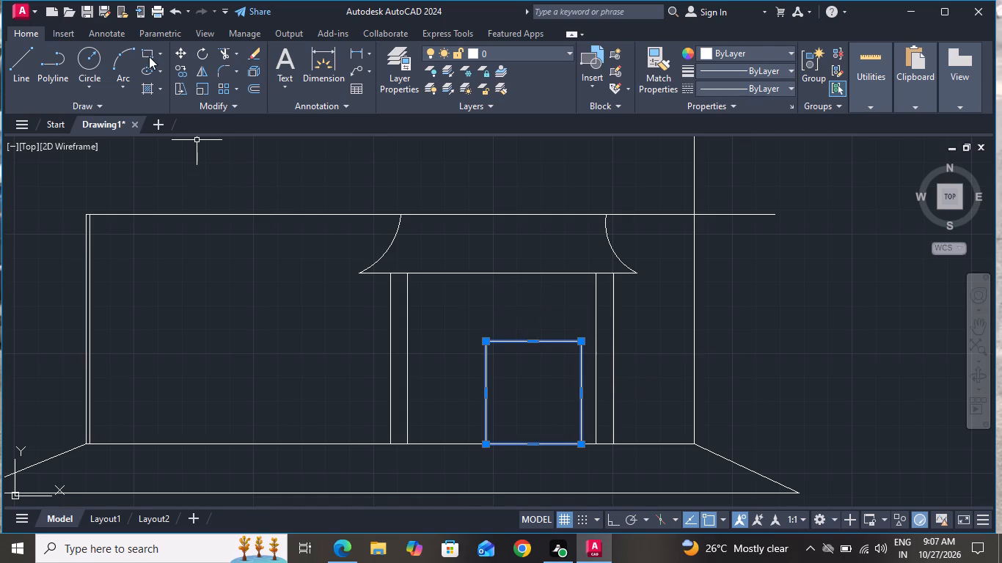
pyautogui.click(175, 51)
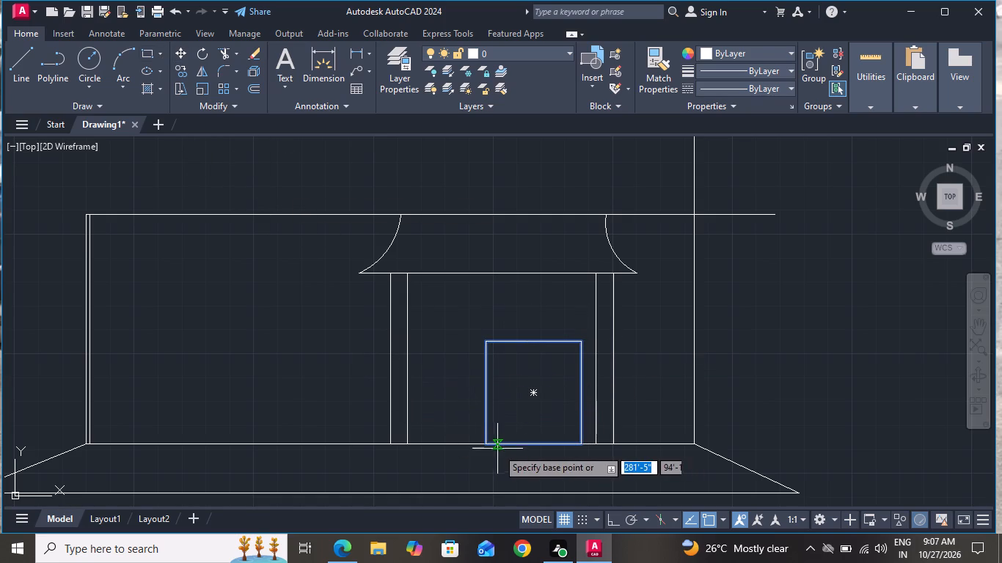
pyautogui.click(486, 444)
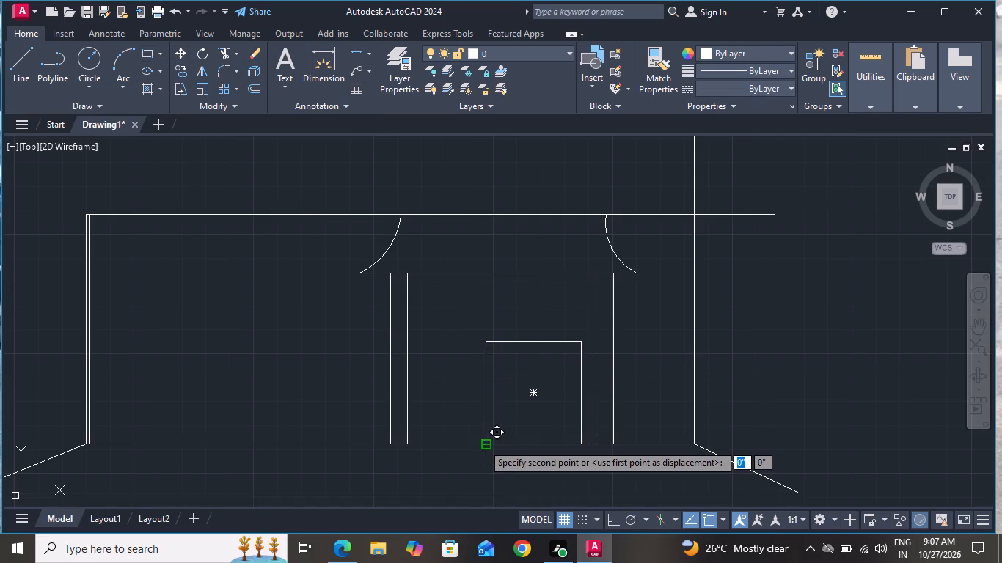
pyautogui.click(476, 445)
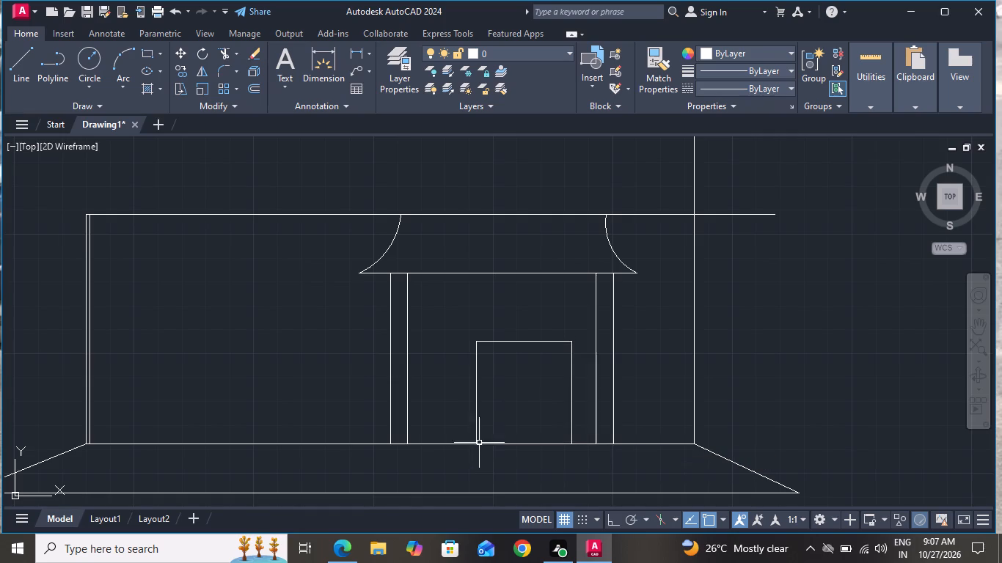
# Draw a vertical line from the midpoint of the door's top edge to its bottom edge, splitting it into two leaves.
pyautogui.scroll(1, 555, 379)
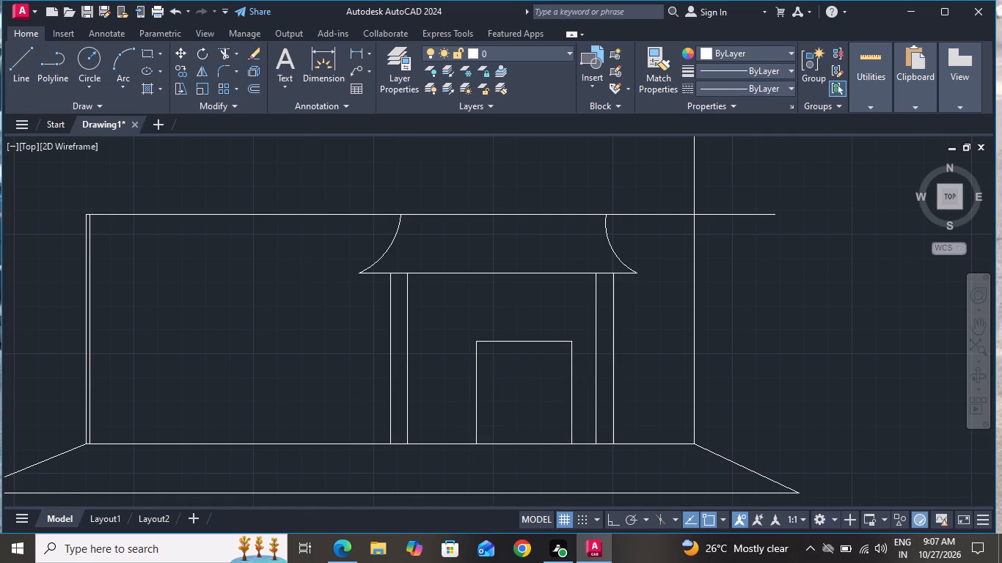
pyautogui.scroll(1, 555, 378)
pyautogui.scroll(-1, 557, 367)
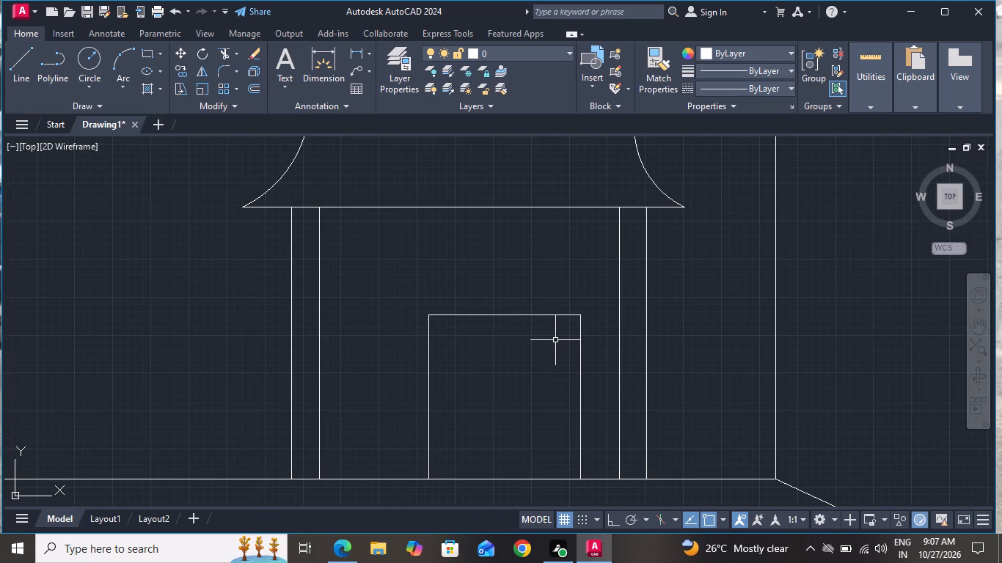
pyautogui.click(18, 53)
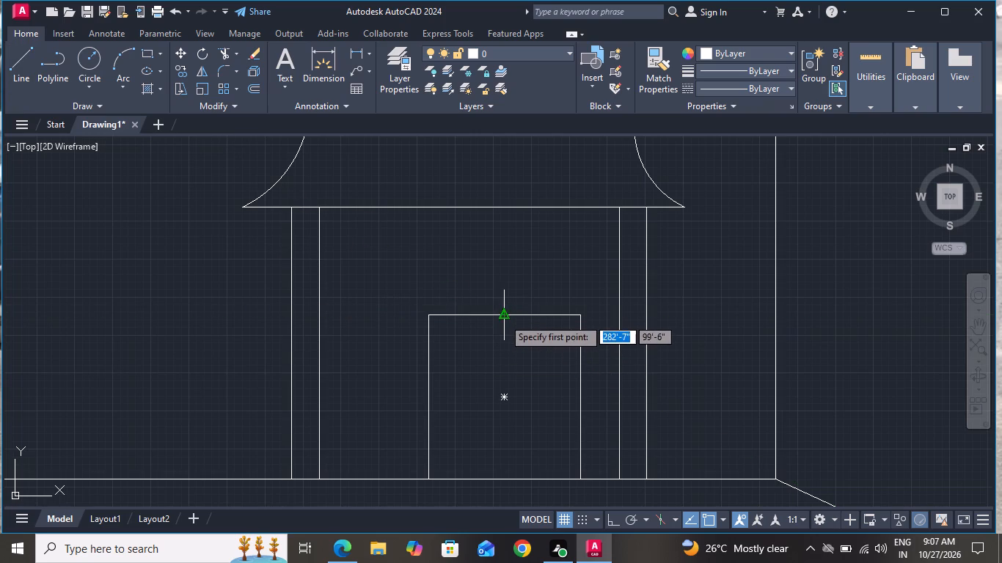
pyautogui.click(503, 319)
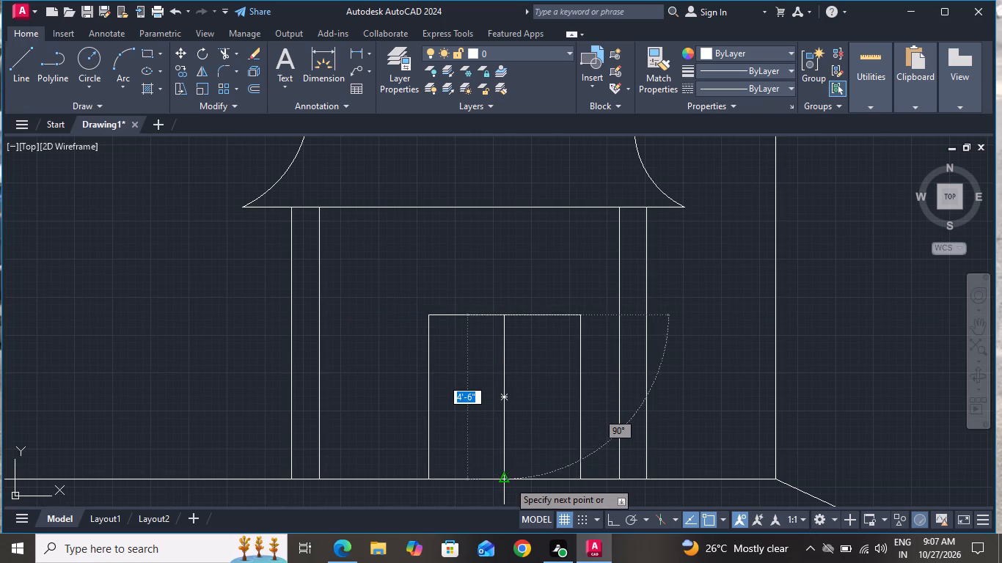
pyautogui.click(502, 476)
pyautogui.rightClick(504, 476)
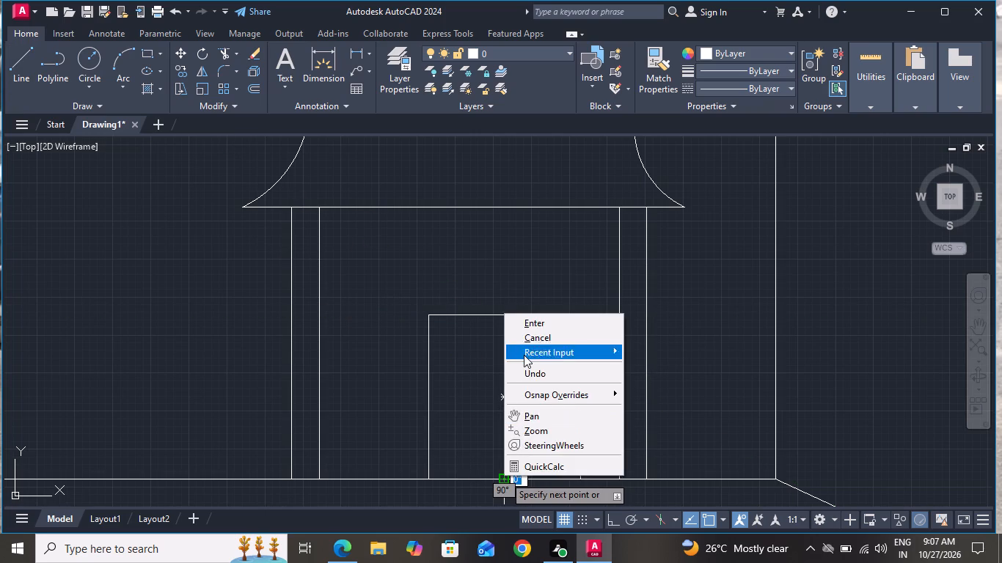
pyautogui.click(522, 332)
# Draw a rectangular panel about 1'-5" wide and 3'-7" high inside the left door leaf.
pyautogui.scroll(-2, 517, 332)
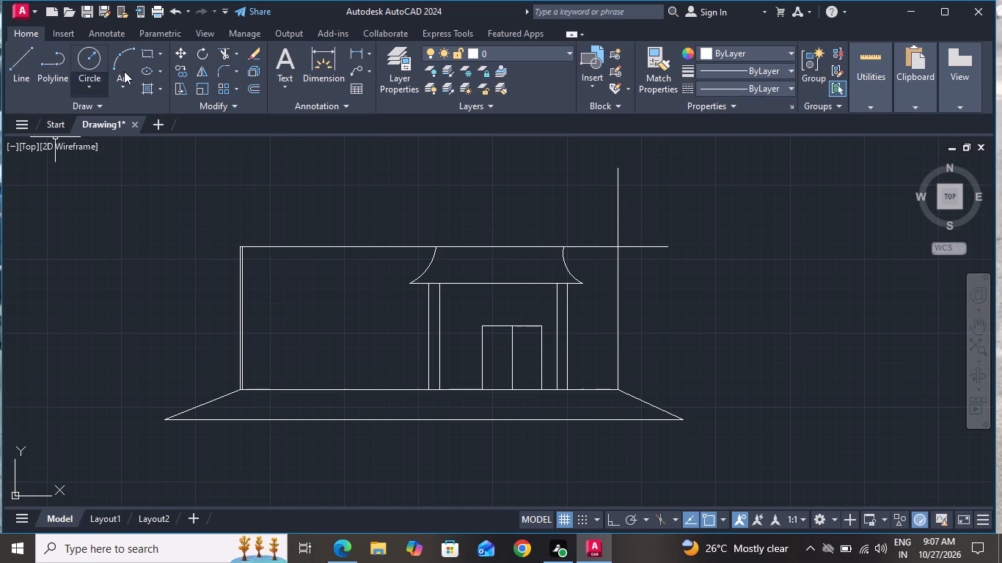
pyautogui.click(144, 52)
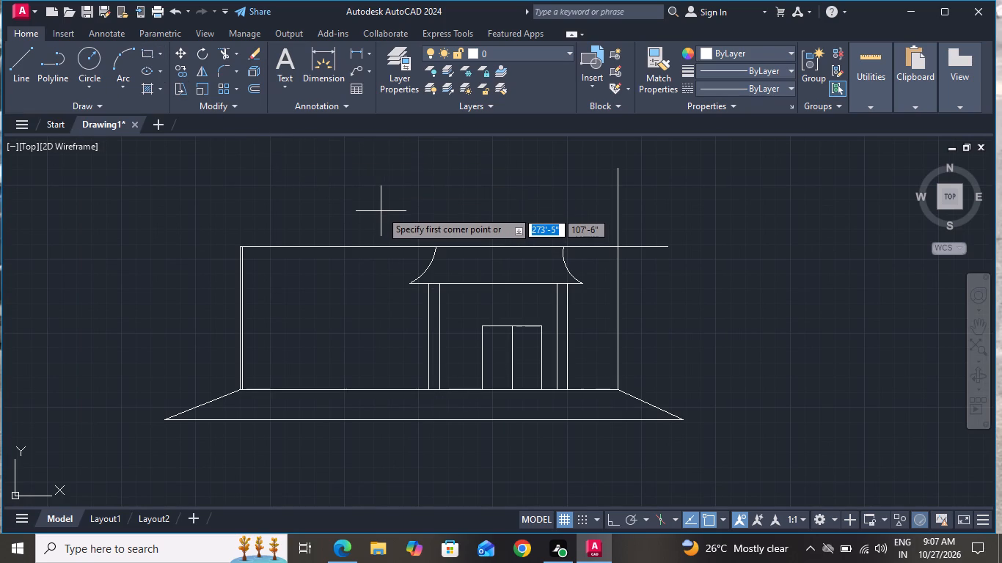
pyautogui.scroll(1, 402, 194)
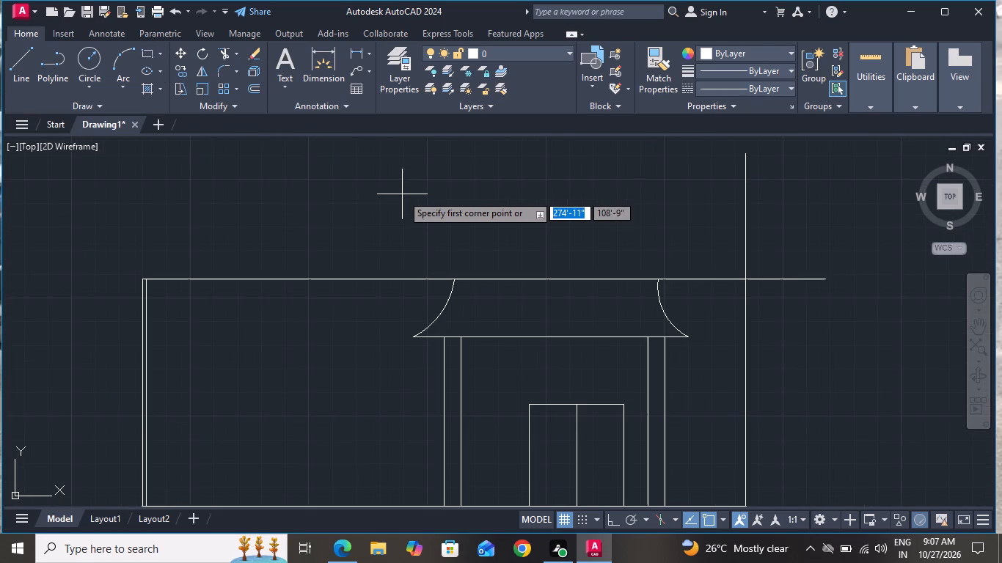
pyautogui.scroll(-1, 406, 197)
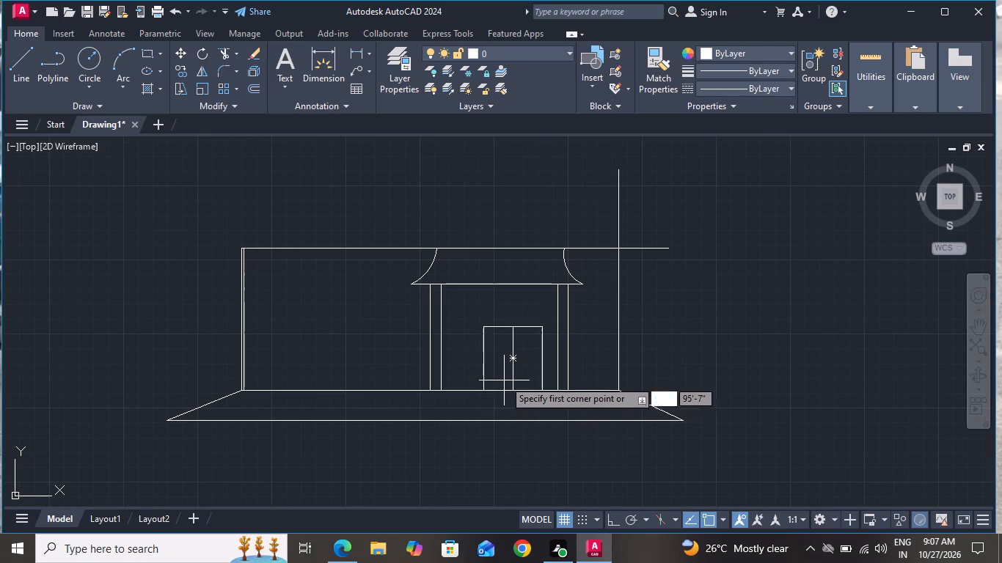
pyautogui.scroll(2, 504, 371)
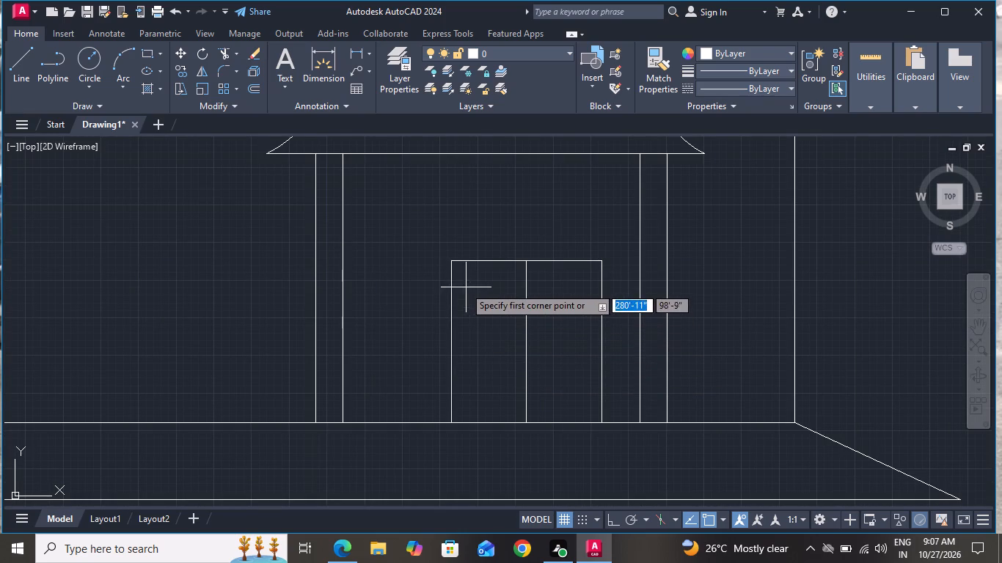
pyautogui.click(463, 277)
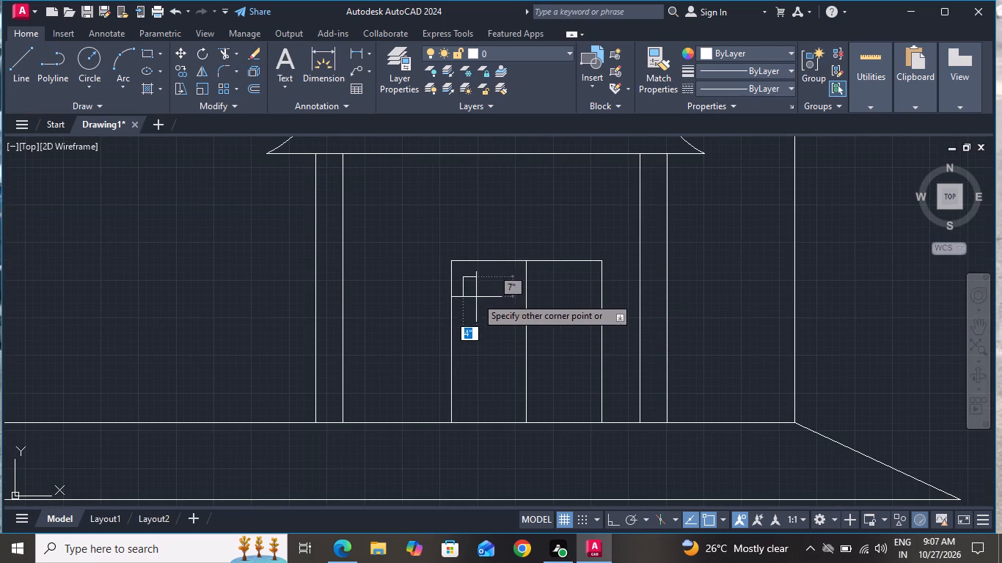
pyautogui.click(513, 406)
# Copy the left leaf's panel about 2'-2" horizontally into the right door leaf.
pyautogui.click(513, 398)
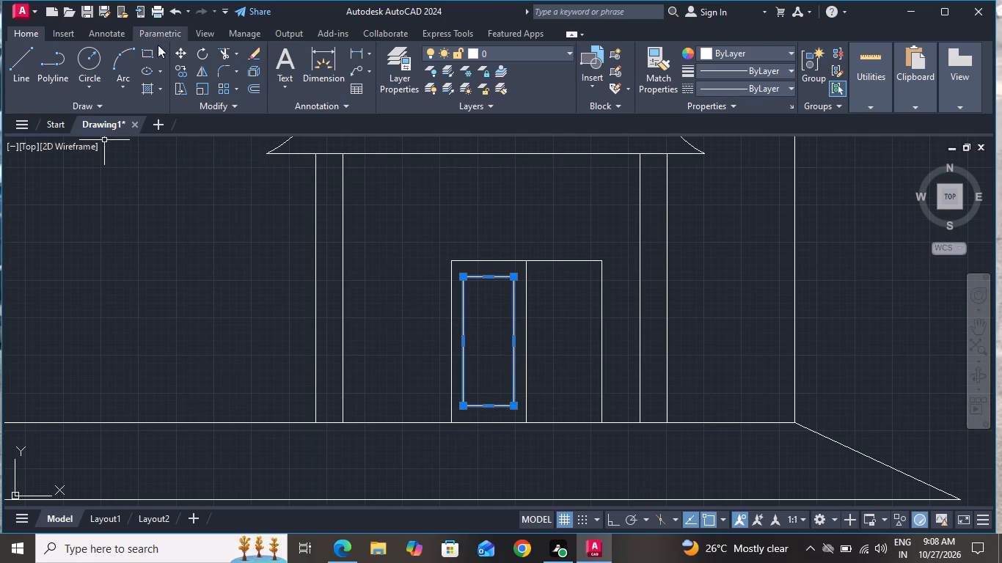
pyautogui.click(183, 67)
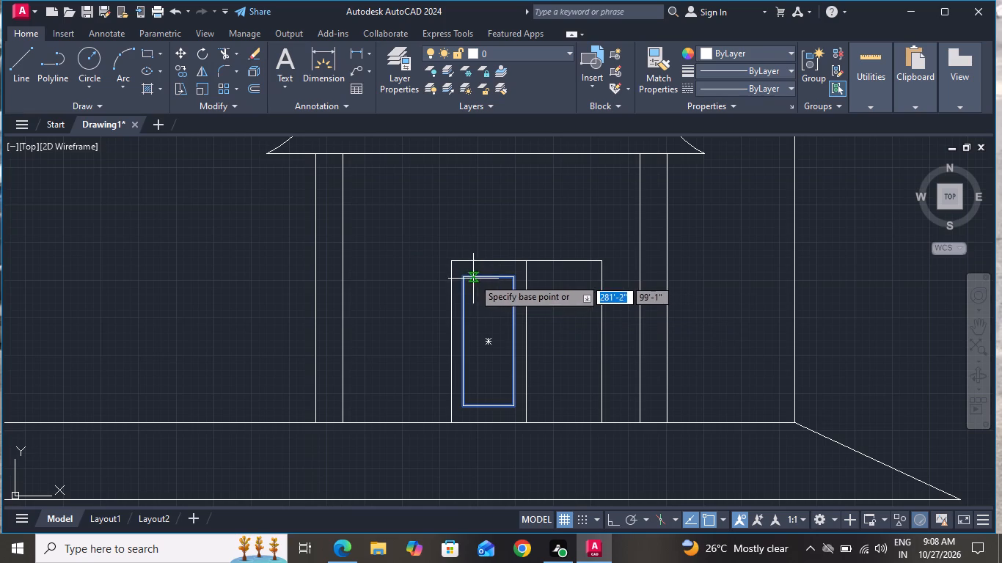
pyautogui.click(464, 276)
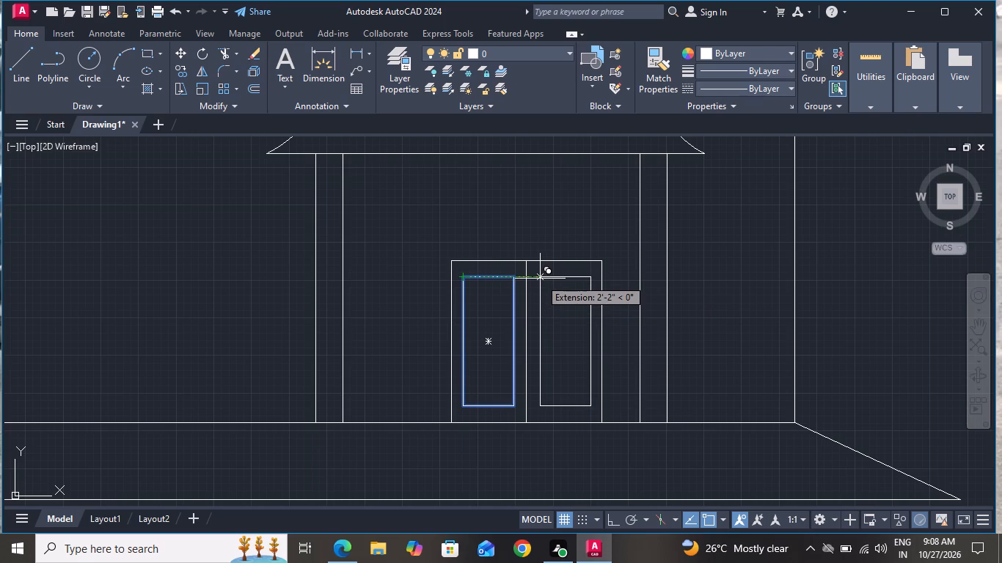
pyautogui.click(540, 278)
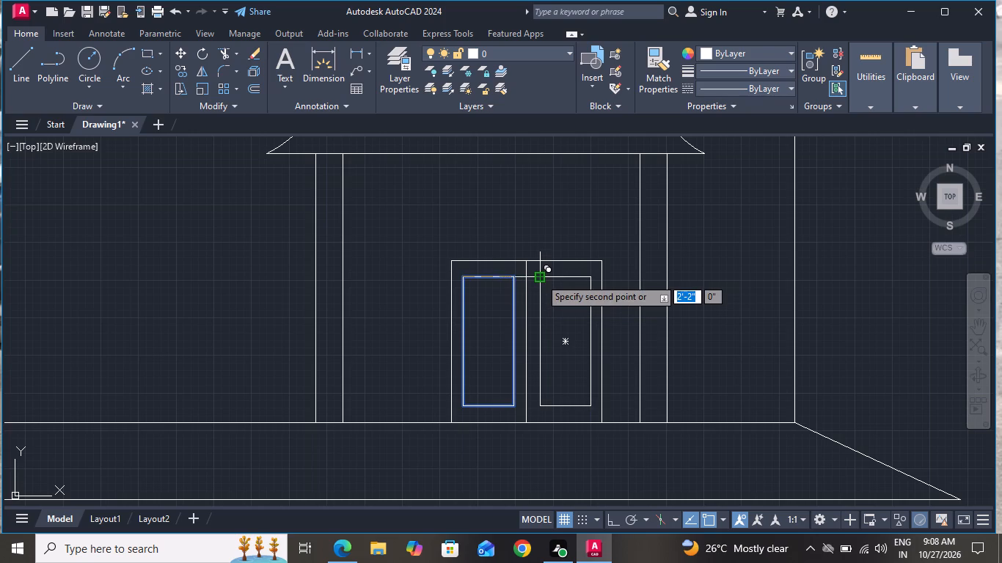
pyautogui.rightClick(529, 281)
pyautogui.click(538, 306)
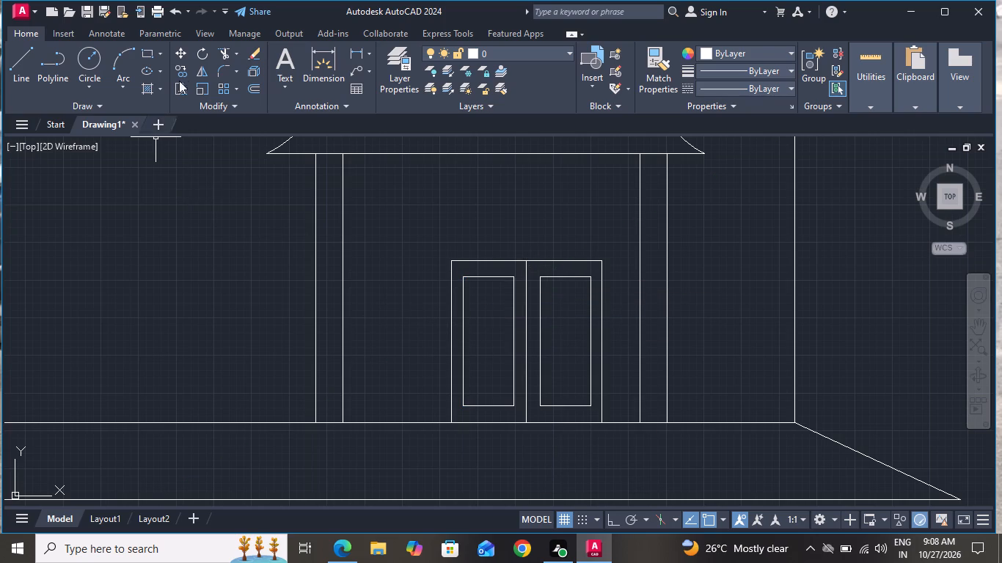
# Draw a small circle as the door knob near the right edge of the left leaf's panel, around mid-height.
pyautogui.click(98, 59)
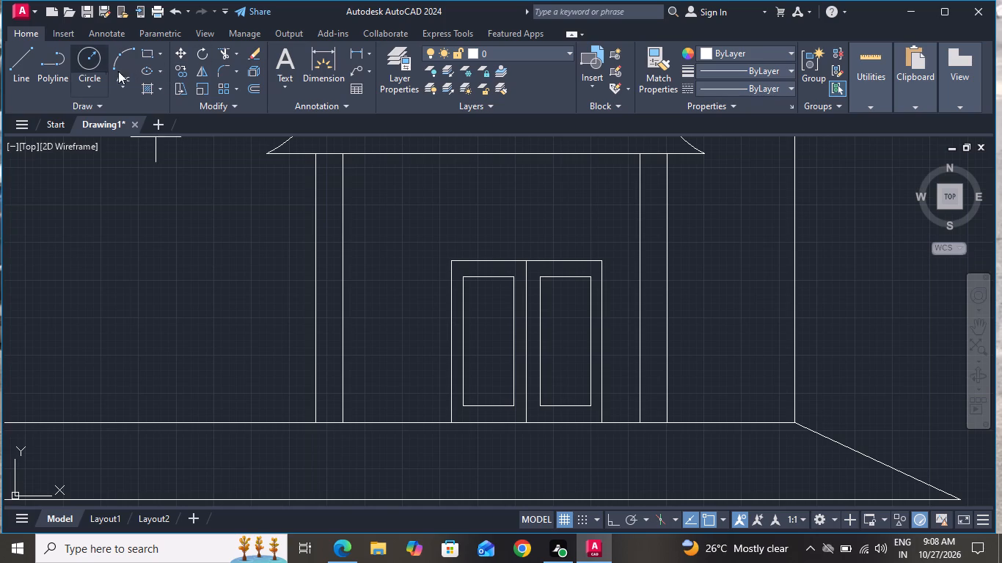
pyautogui.scroll(1, 518, 342)
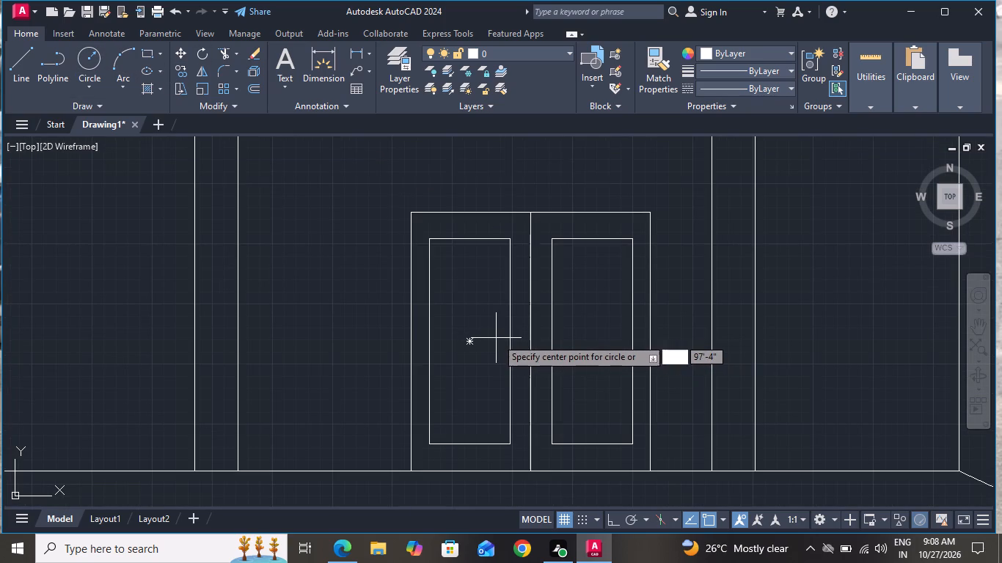
pyautogui.click(499, 334)
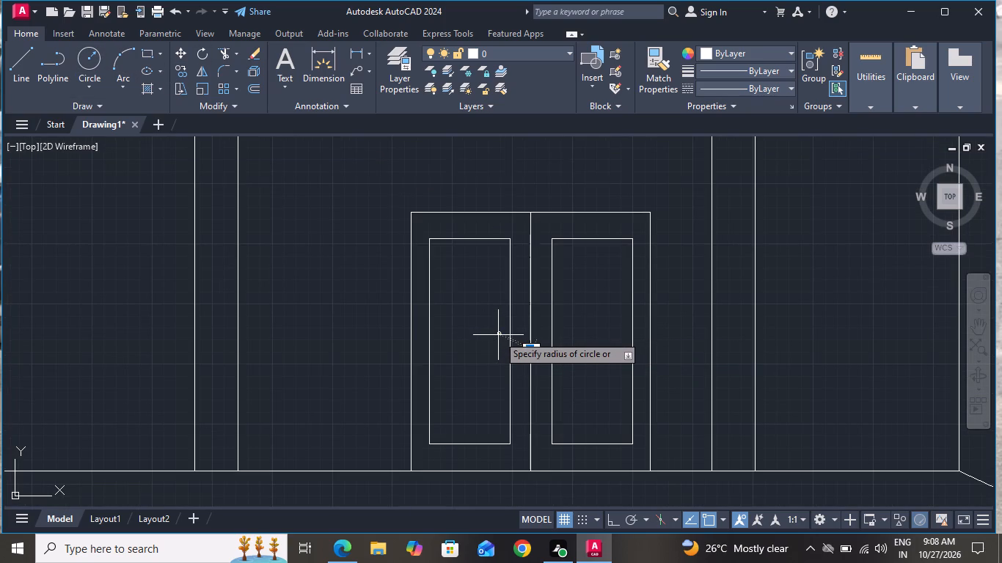
pyautogui.click(494, 337)
pyautogui.click(494, 336)
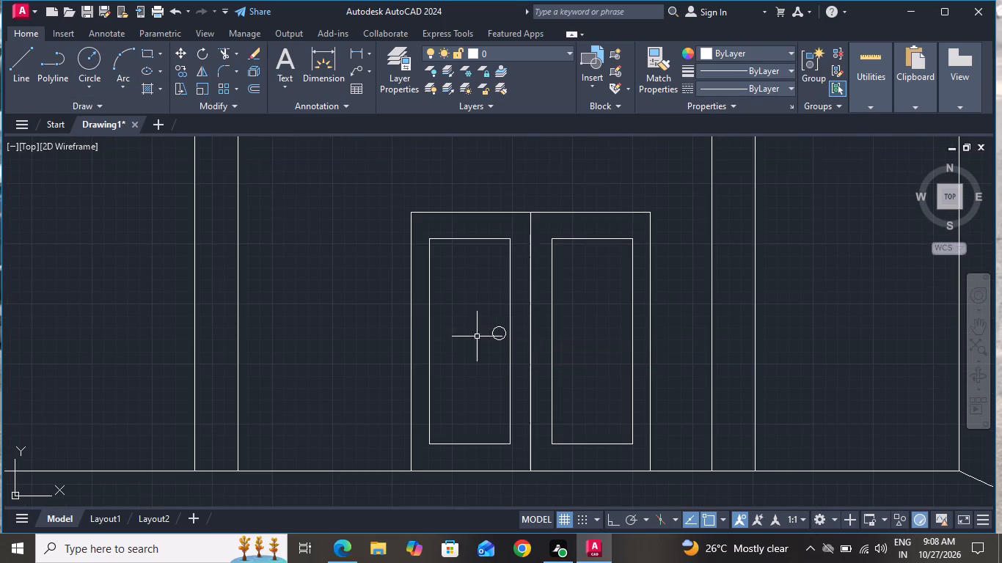
# Copy the door knob circle about 1'-1" horizontally into the right door leaf.
pyautogui.click(494, 335)
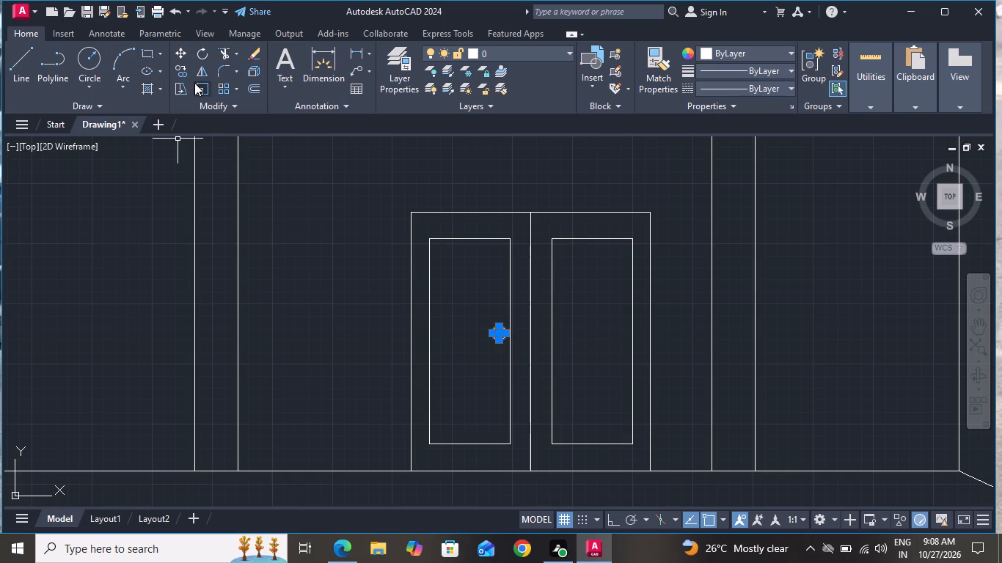
pyautogui.click(186, 72)
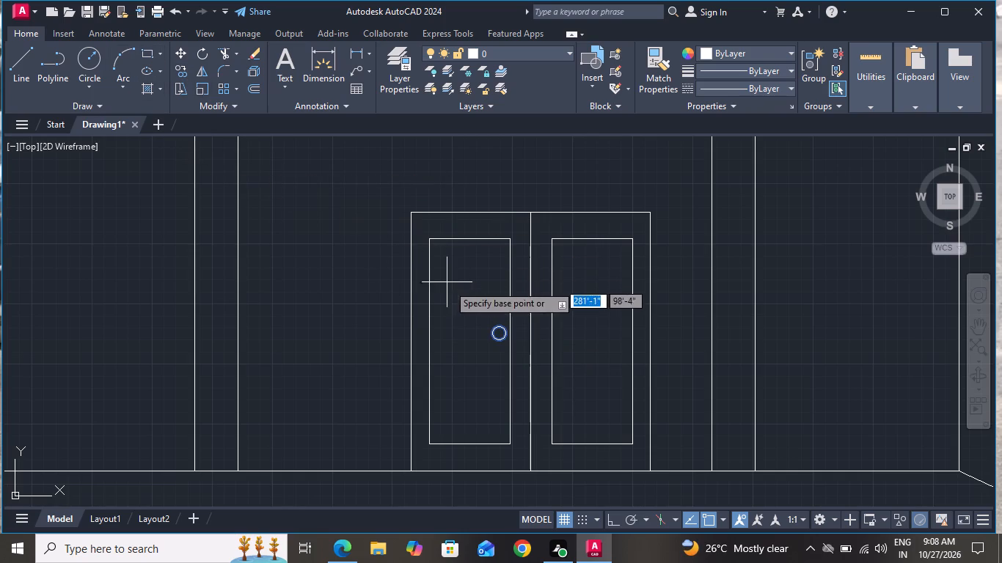
pyautogui.click(487, 331)
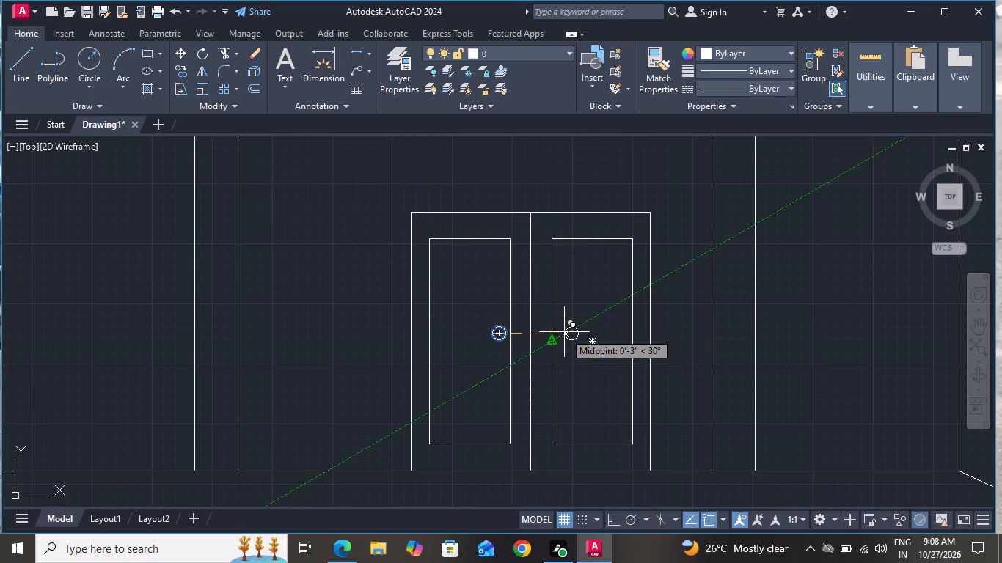
pyautogui.click(617, 523)
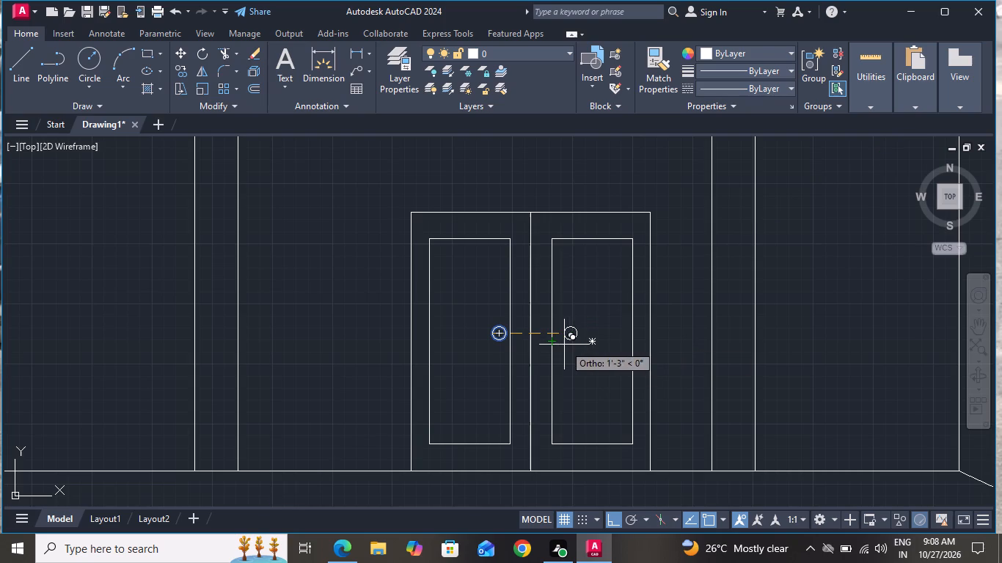
pyautogui.scroll(2, 563, 332)
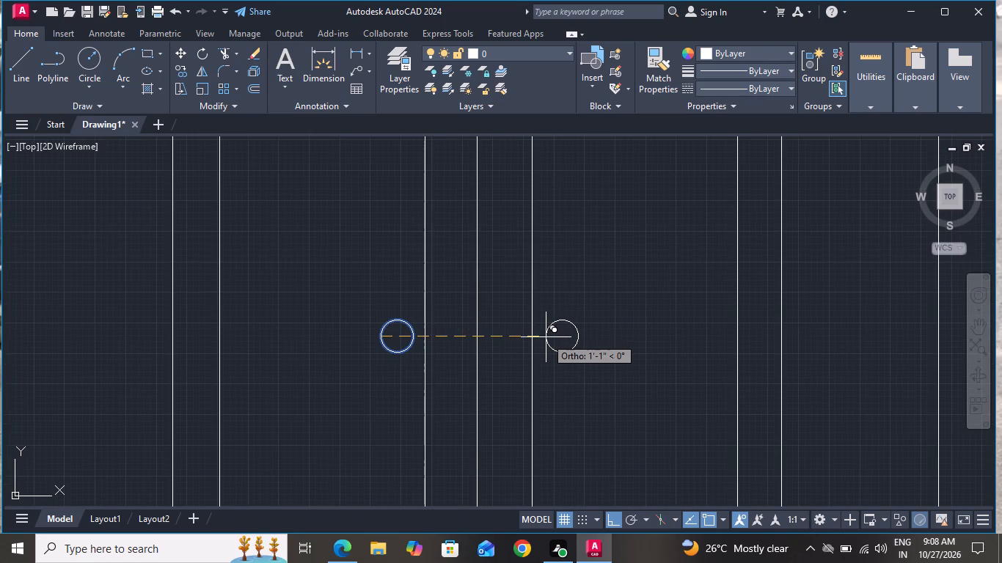
pyautogui.click(545, 339)
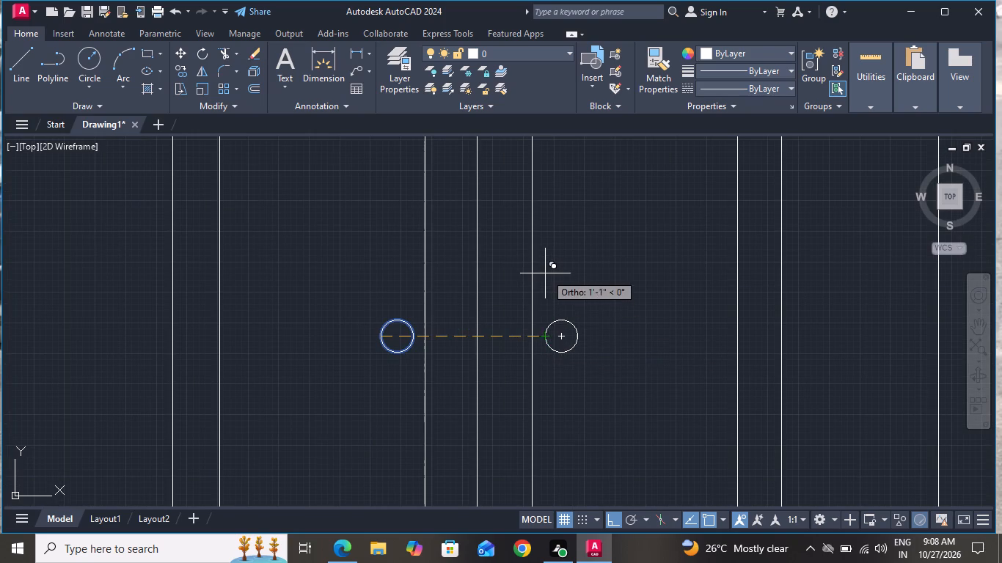
pyautogui.rightClick(544, 273)
pyautogui.click(563, 302)
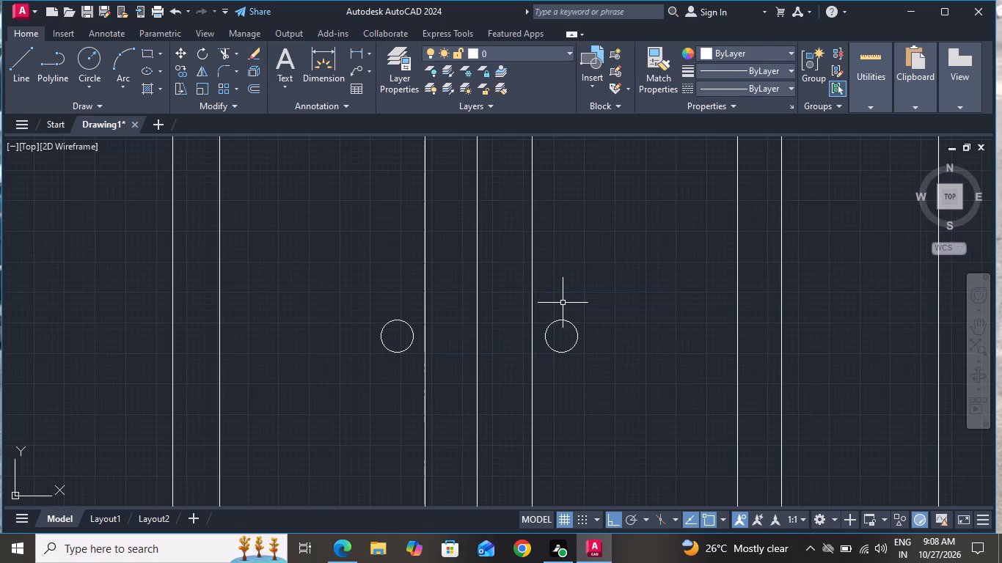
# Draw a three-point arc from the door's top-left corner through its top-right corner, ending about 2'-6" below that corner.
pyautogui.scroll(-2, 563, 303)
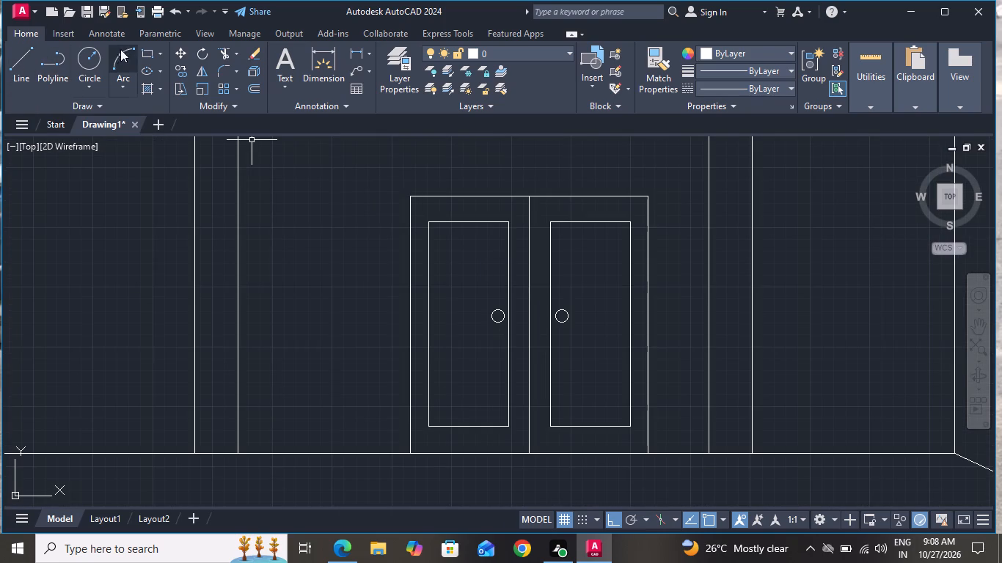
pyautogui.click(123, 56)
pyautogui.scroll(-1, 340, 321)
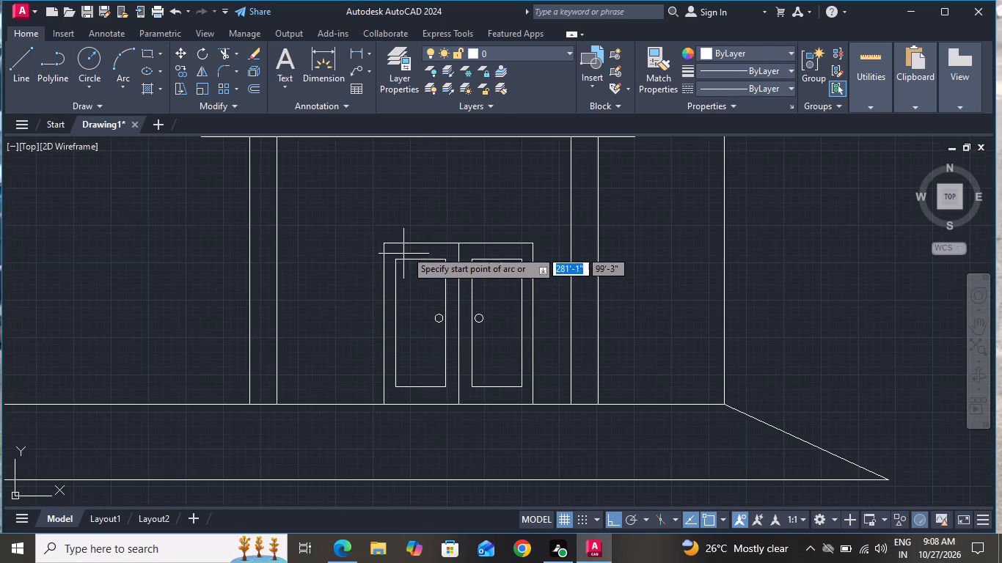
pyautogui.scroll(2, 403, 237)
pyautogui.click(354, 251)
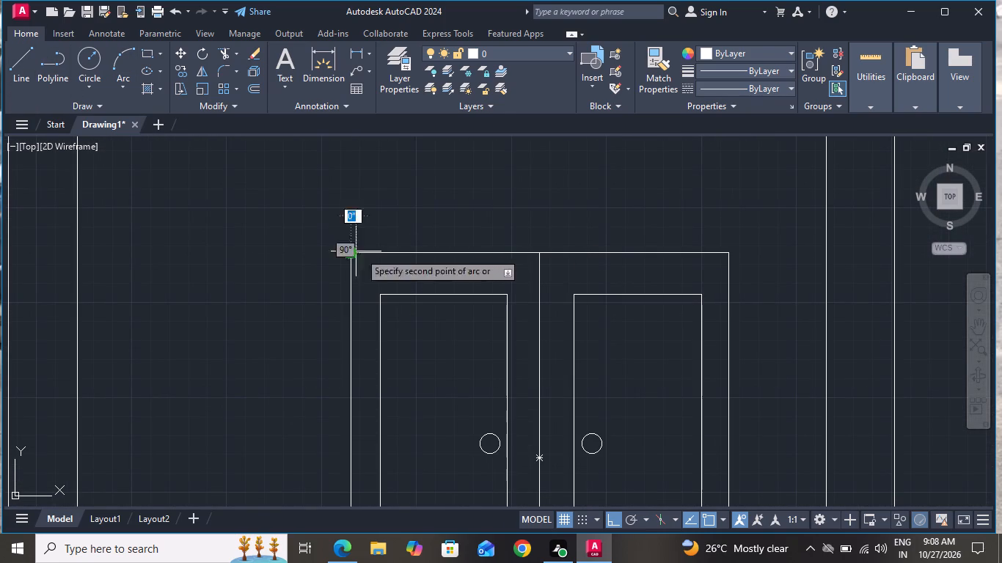
pyautogui.click(729, 254)
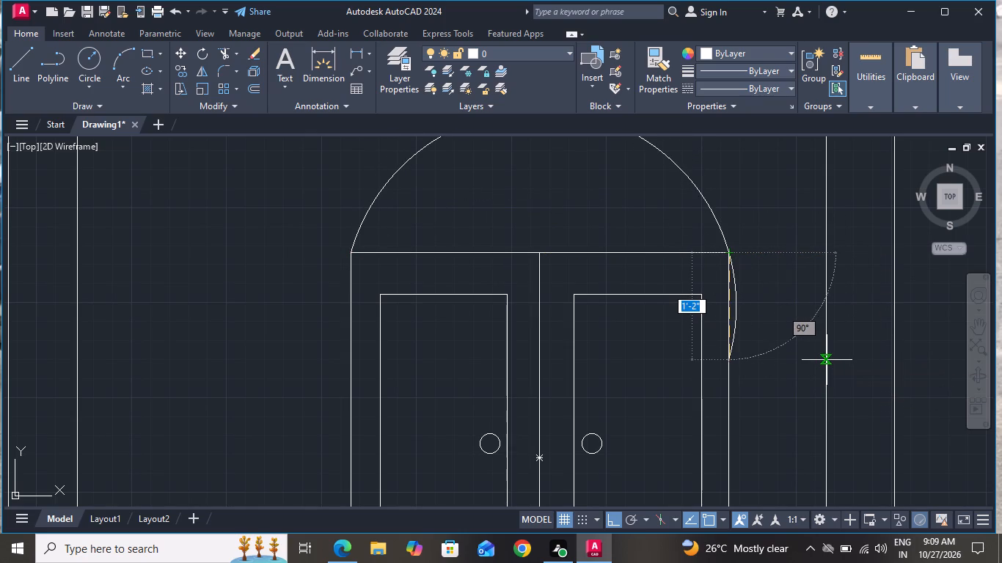
pyautogui.scroll(-2, 828, 368)
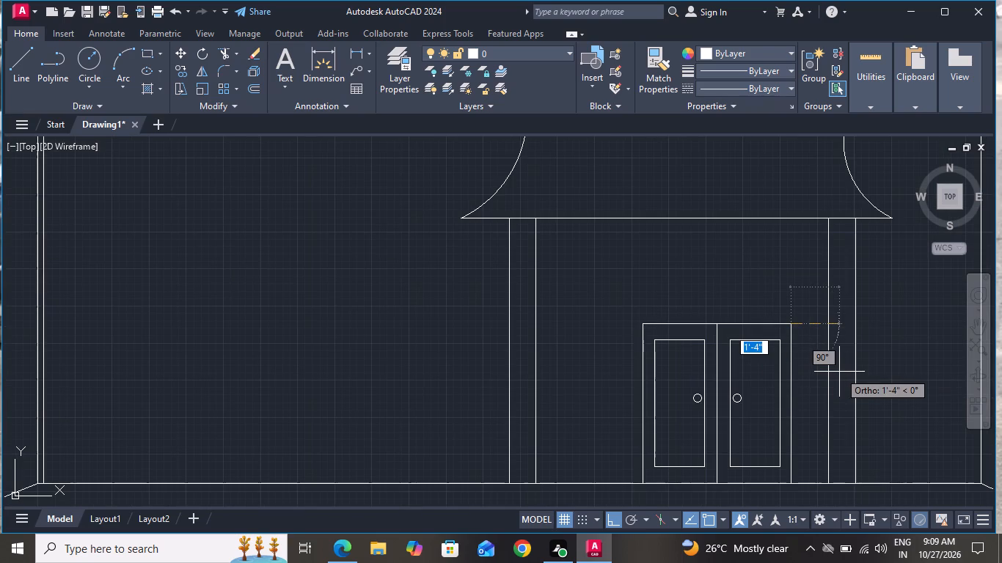
pyautogui.click(838, 416)
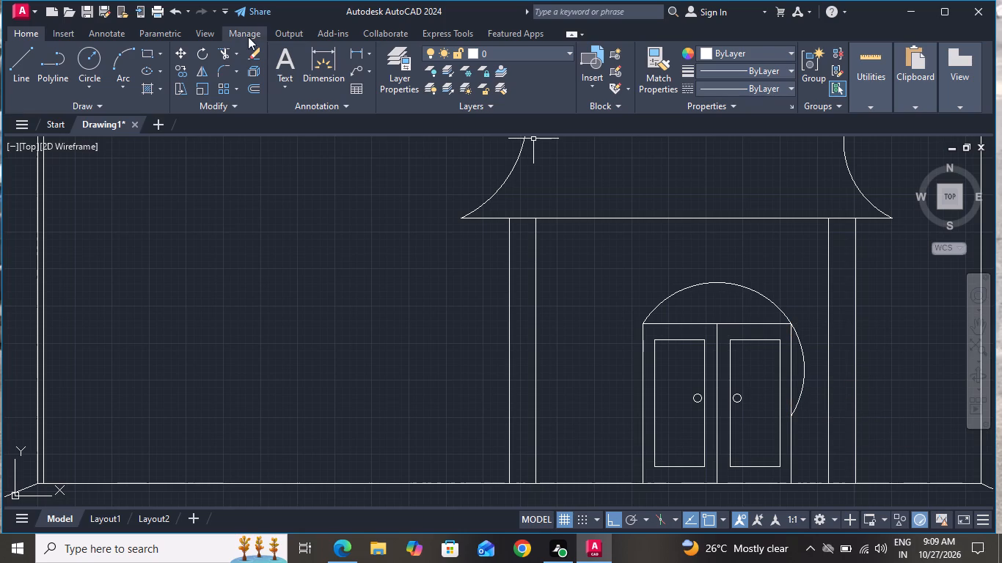
# Trim away the part of the arc that bulges past the door's right edge, leaving only the arch above the door.
pyautogui.click(228, 54)
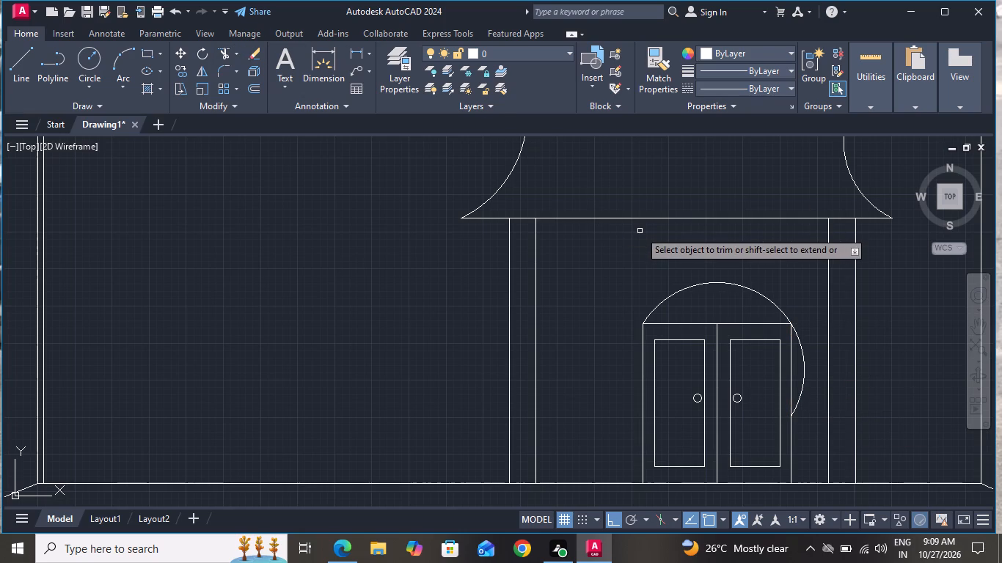
pyautogui.scroll(2, 637, 231)
pyautogui.scroll(-3, 590, 174)
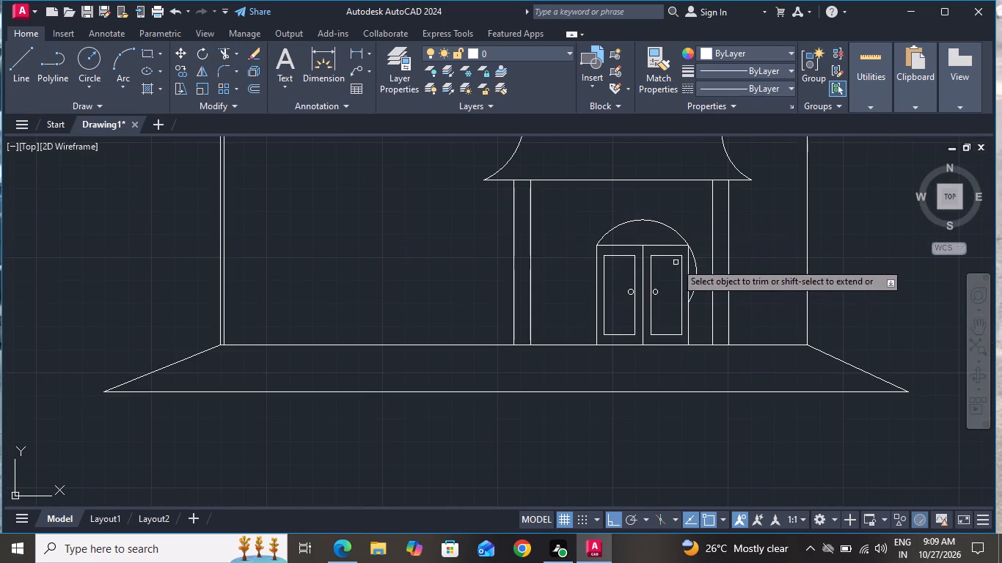
pyautogui.scroll(1, 680, 262)
pyautogui.click(705, 266)
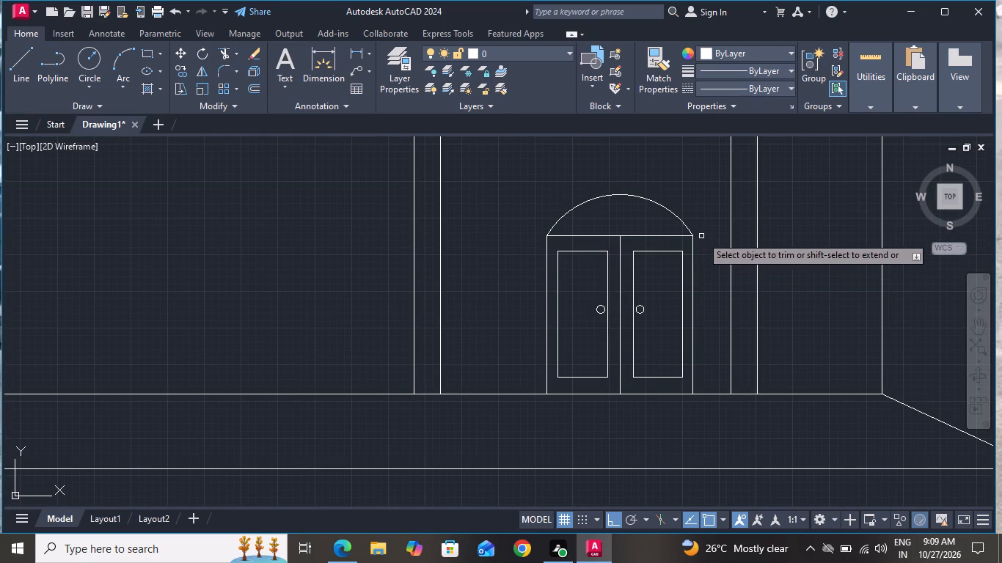
pyautogui.rightClick(528, 171)
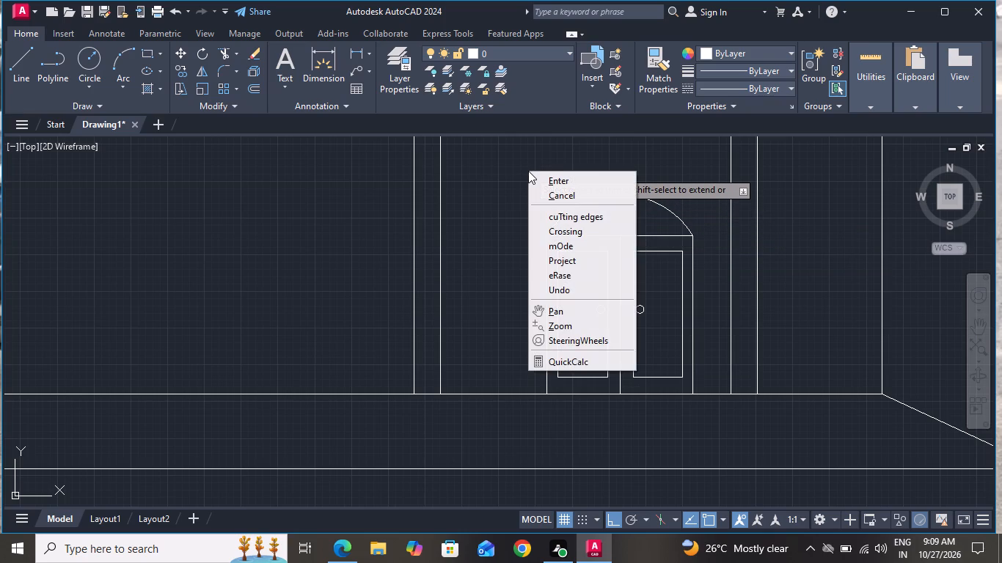
pyautogui.click(568, 193)
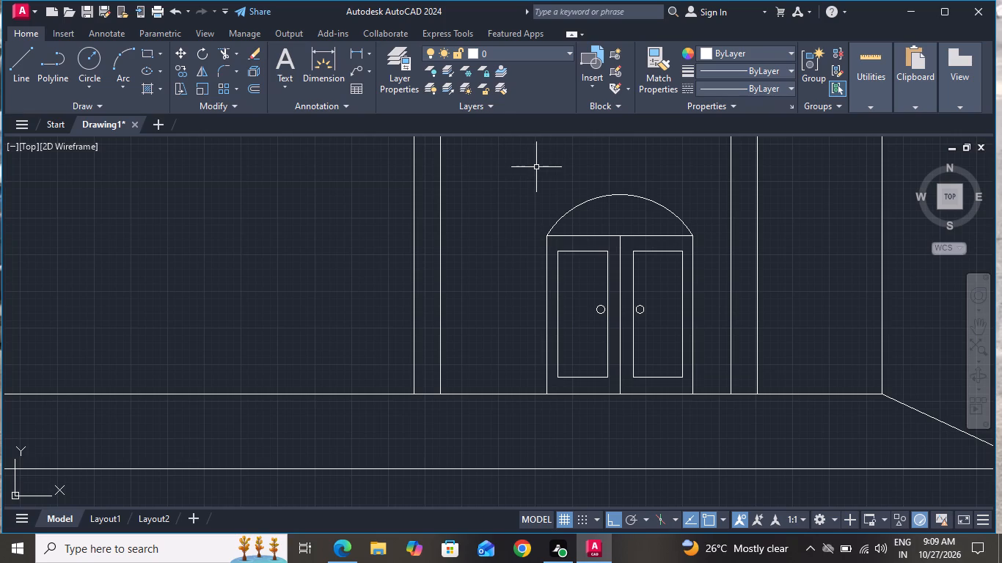
# Offset the door outline 1" outward and the arch above it 1" inward.
pyautogui.write('o')
pyautogui.press('space')
pyautogui.press('1')
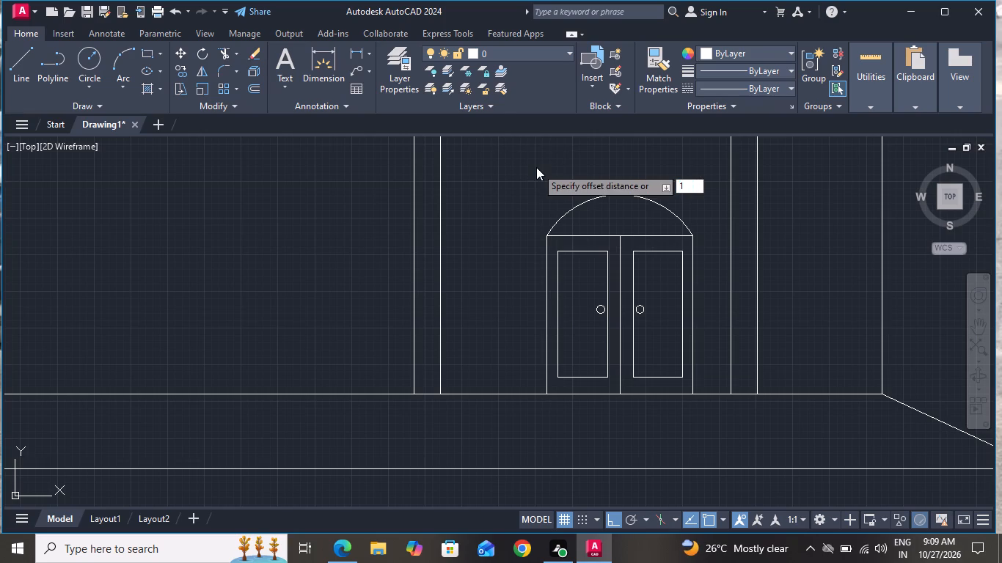
pyautogui.hotkey('shift', '"')
pyautogui.press('Return')
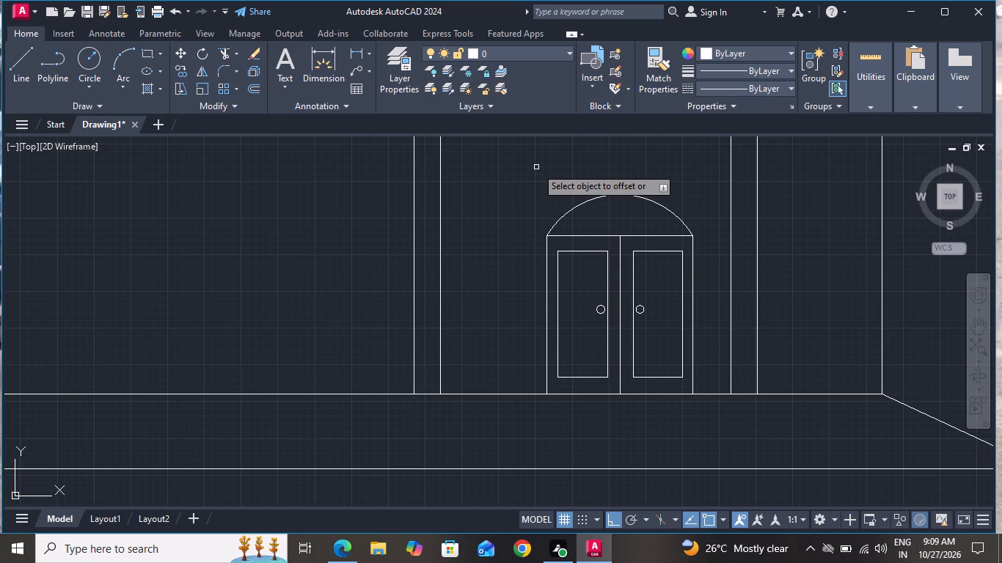
pyautogui.scroll(2, 590, 246)
pyautogui.click(605, 217)
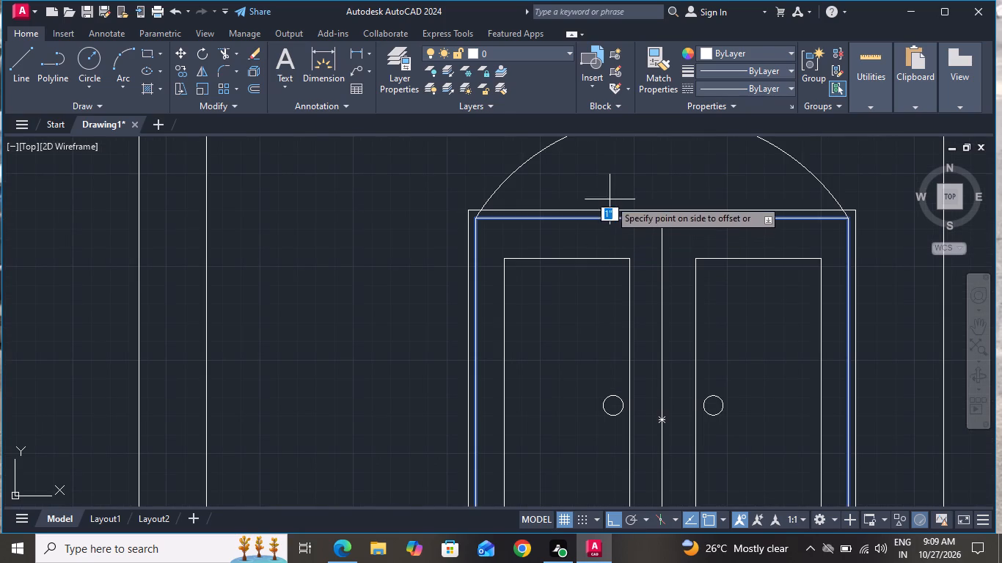
pyautogui.click(610, 199)
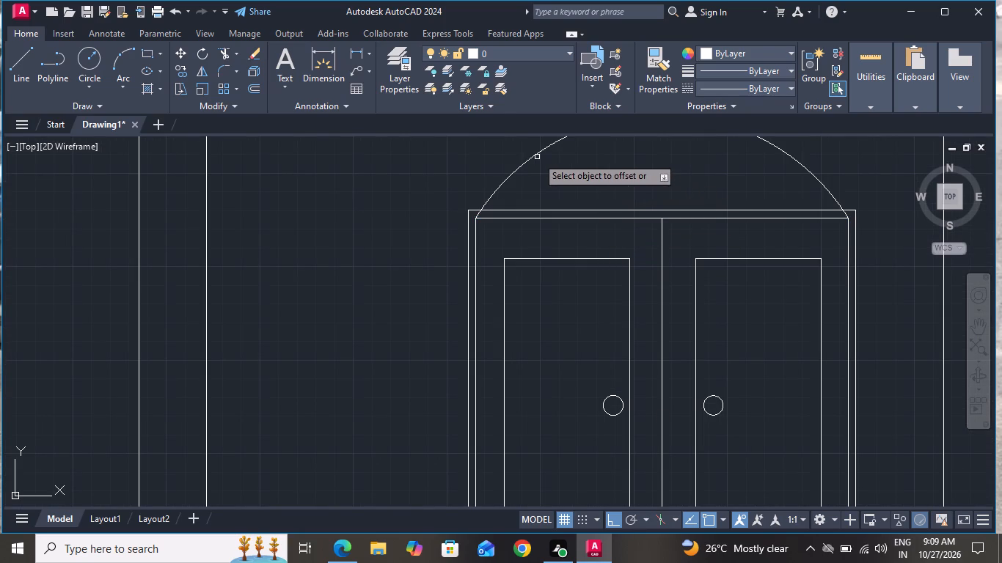
pyautogui.click(536, 156)
pyautogui.click(560, 179)
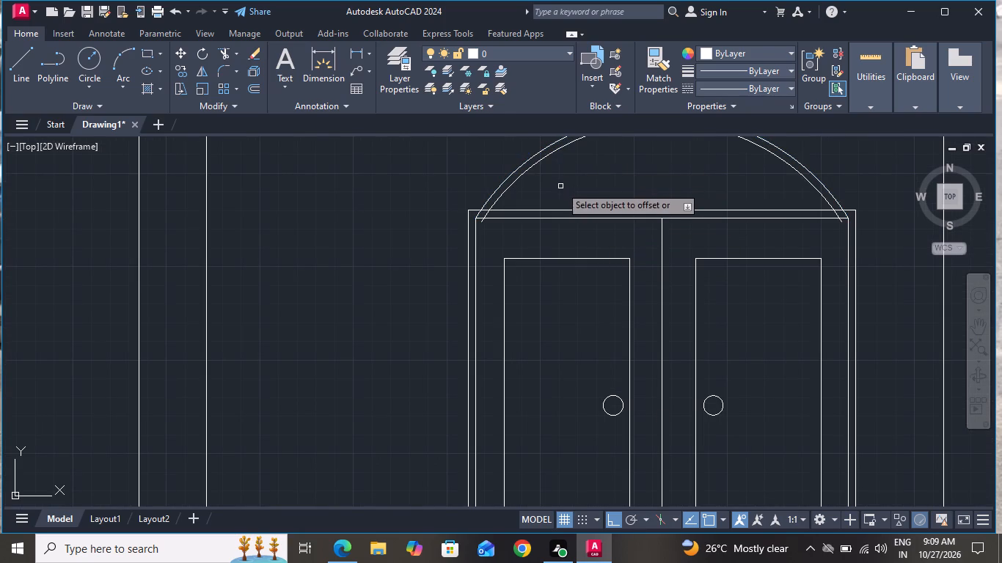
pyautogui.rightClick(560, 187)
pyautogui.click(601, 208)
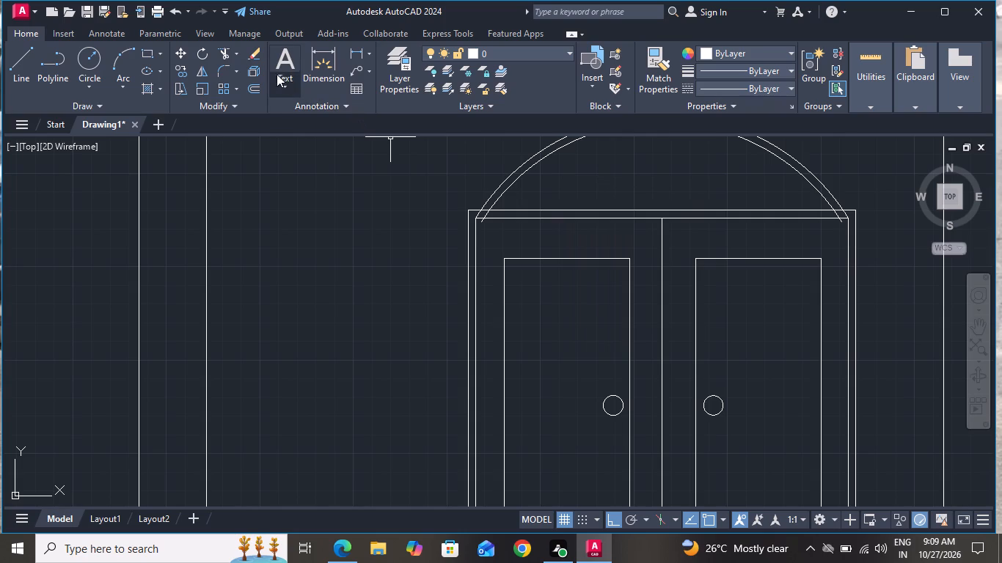
# Trim the inner arch's end and the offset outline's overhanging corner and side at the door's top-left corner.
pyautogui.click(224, 54)
pyautogui.scroll(2, 486, 226)
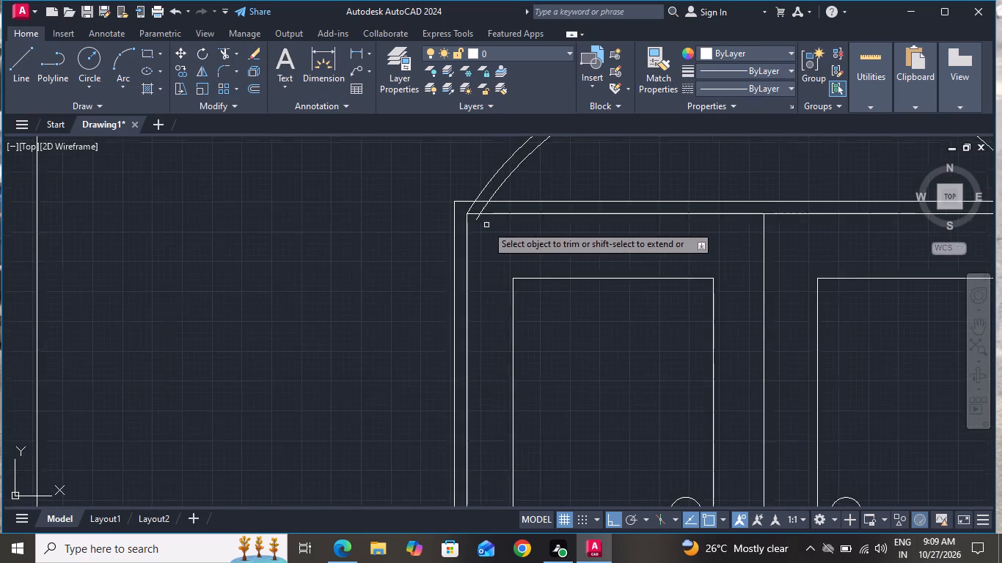
pyautogui.click(471, 215)
pyautogui.click(475, 200)
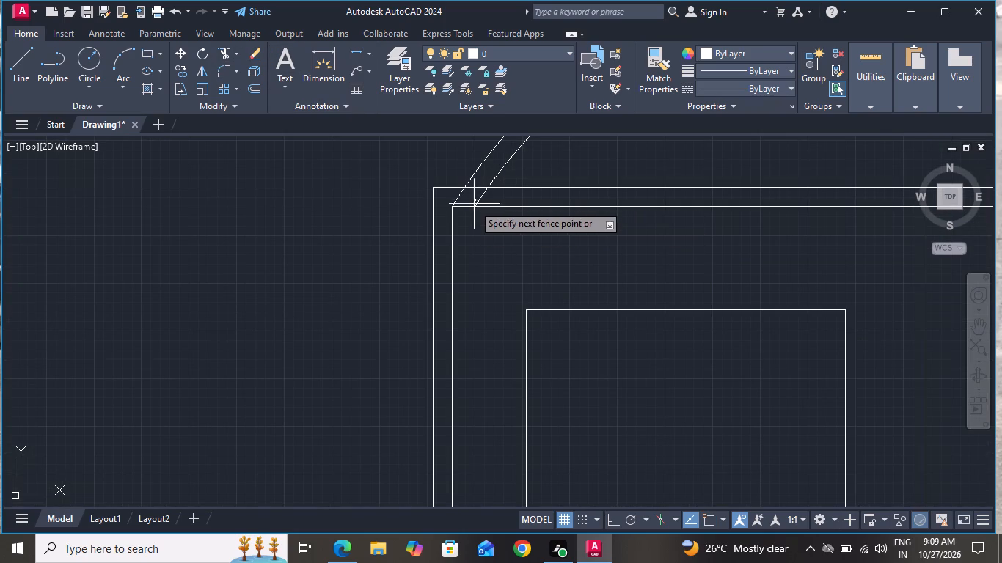
pyautogui.click(522, 194)
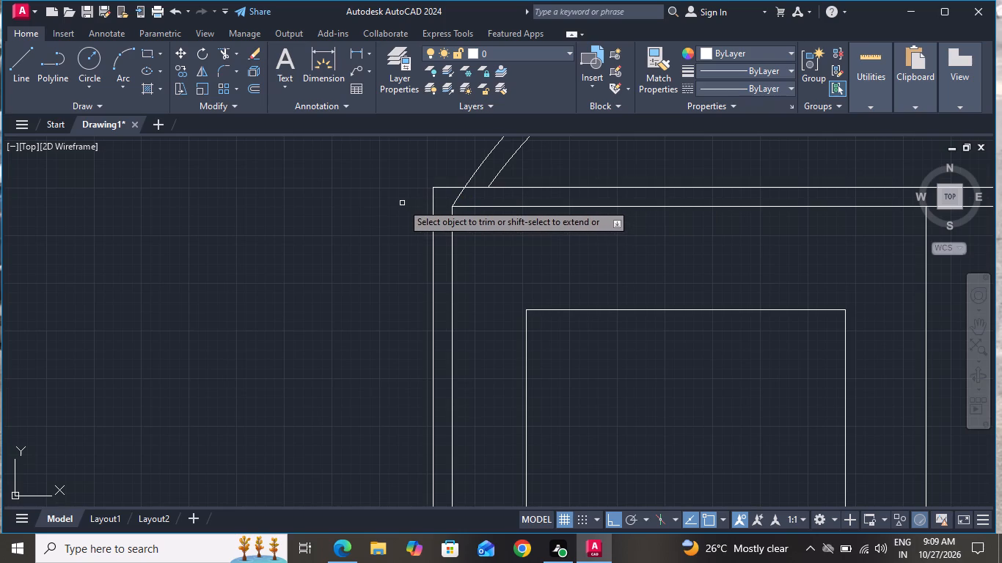
pyautogui.scroll(1, 402, 200)
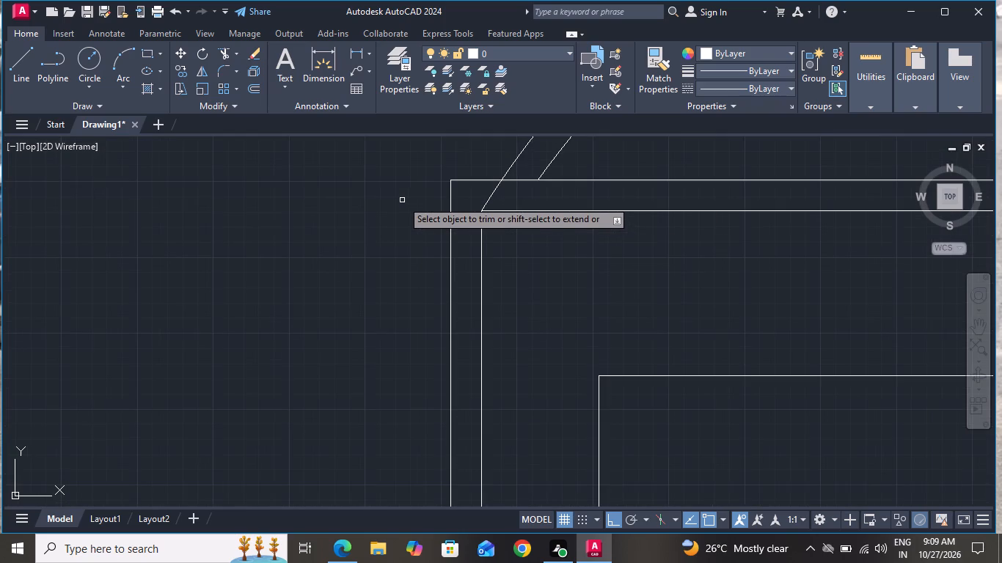
pyautogui.click(472, 164)
pyautogui.click(445, 209)
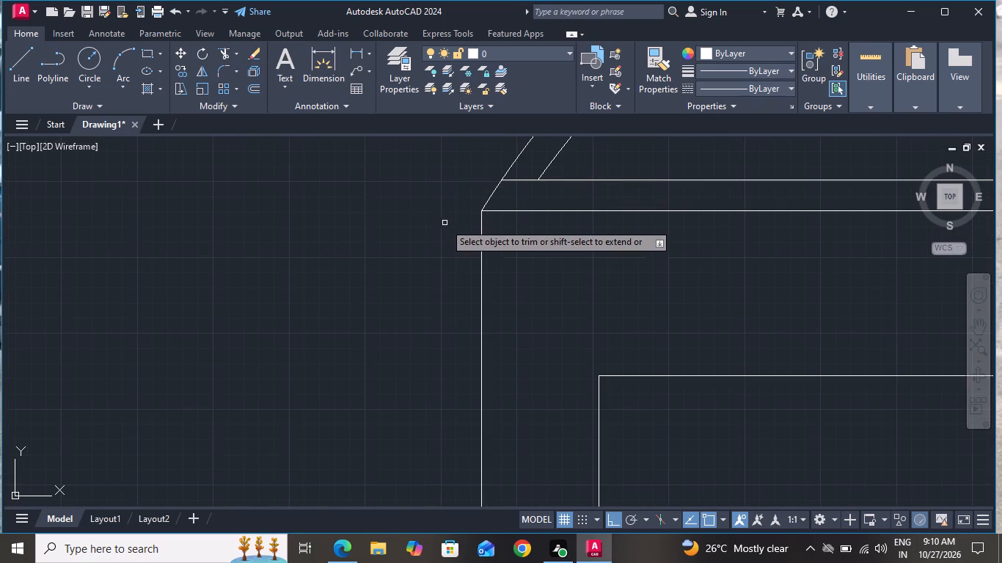
# Trim the inner arch's end and the offset outline's overhanging corner and side at the door's top-right corner.
pyautogui.scroll(-3, 442, 229)
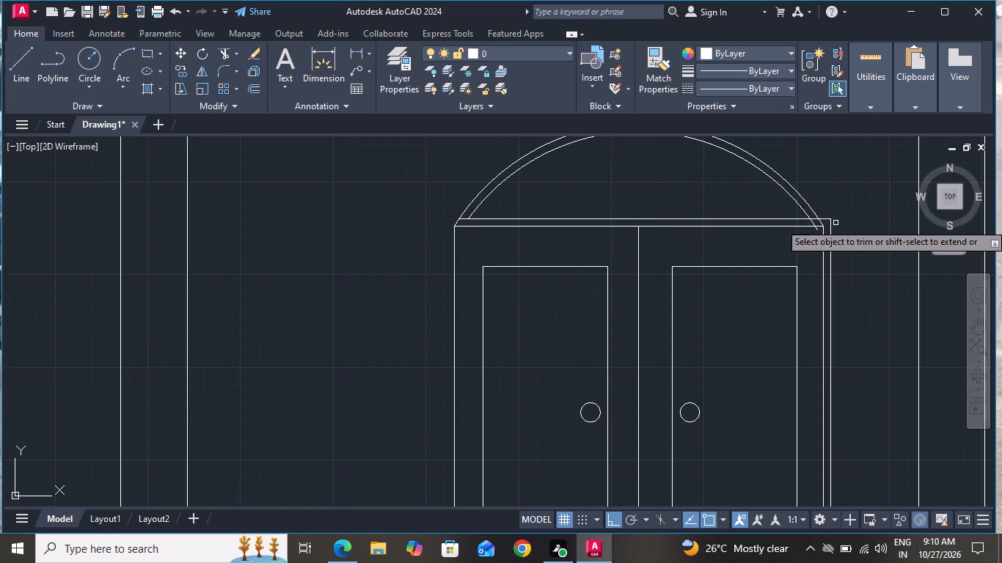
pyautogui.scroll(3, 831, 222)
pyautogui.click(758, 227)
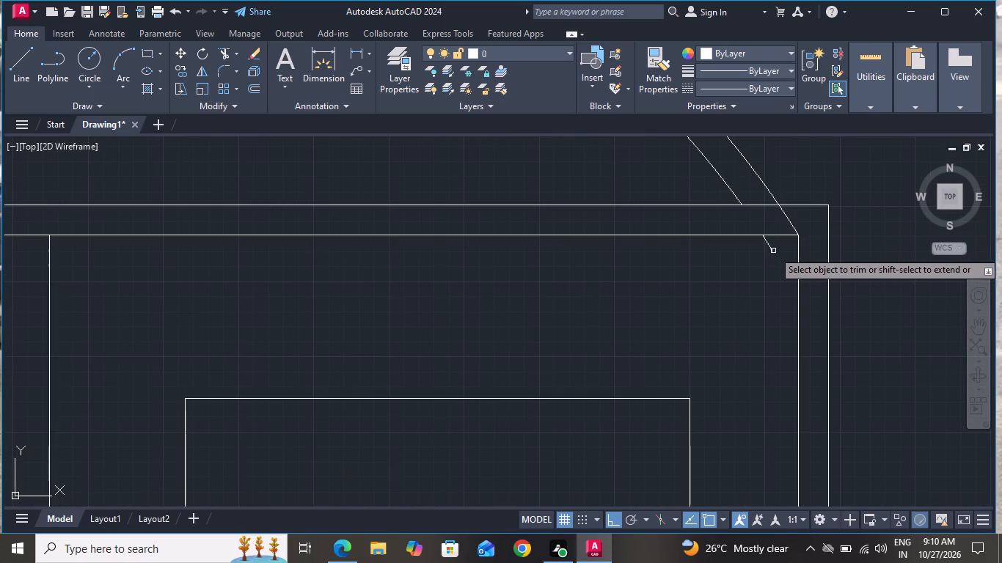
pyautogui.click(770, 248)
pyautogui.moveTo(817, 193); pyautogui.dragTo(818, 208)
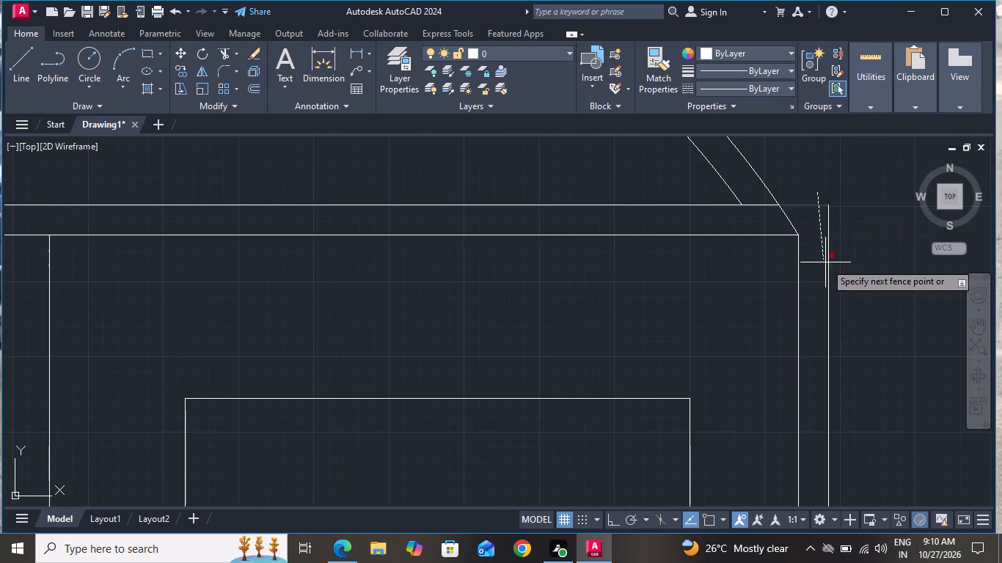
pyautogui.click(827, 264)
pyautogui.click(831, 266)
pyautogui.click(825, 265)
# Trim away the leftover offset outline segment just below the door's bottom edge.
pyautogui.scroll(-3, 833, 250)
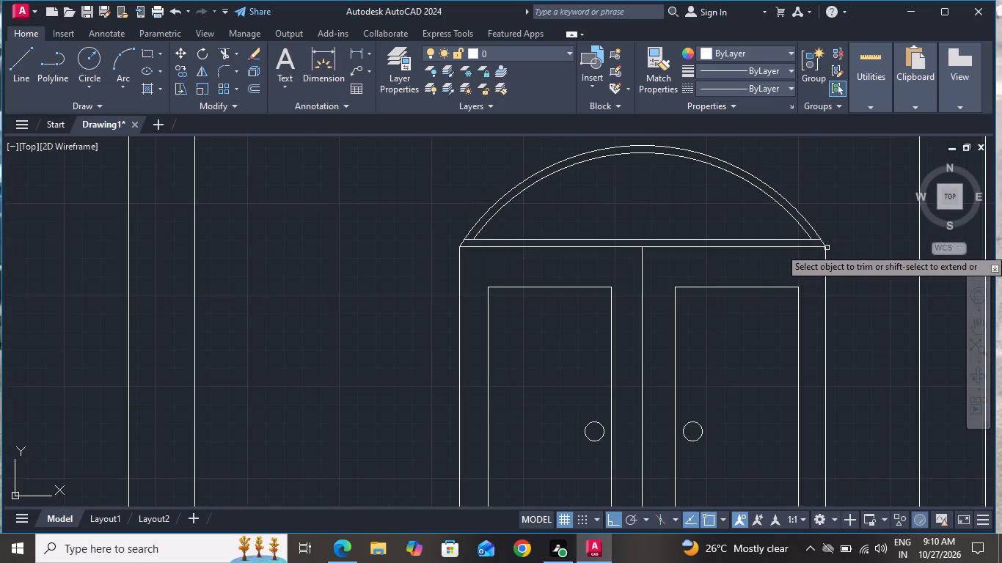
pyautogui.scroll(-2, 827, 248)
pyautogui.scroll(2, 748, 416)
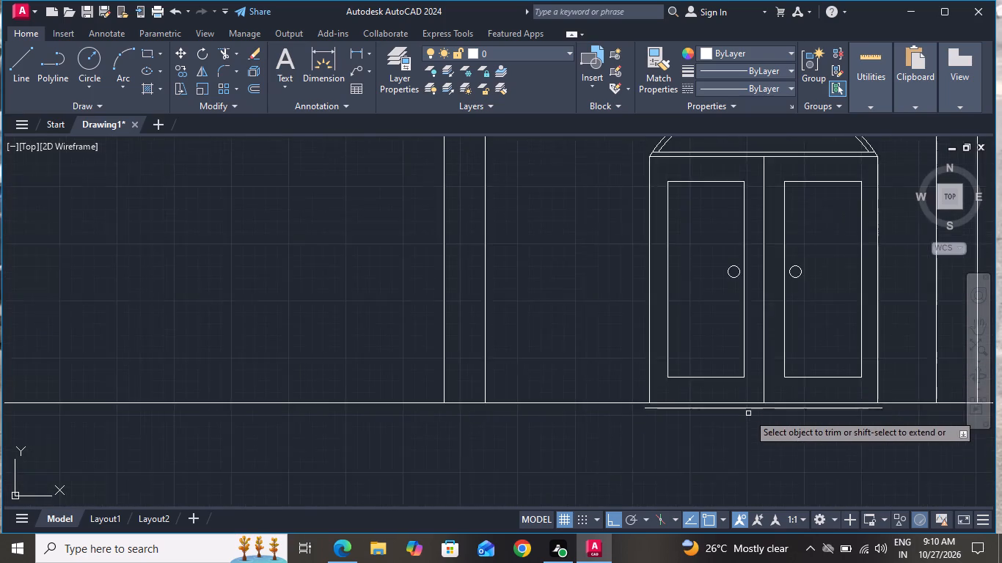
pyautogui.scroll(1, 748, 413)
pyautogui.click(743, 404)
pyautogui.scroll(-1, 709, 413)
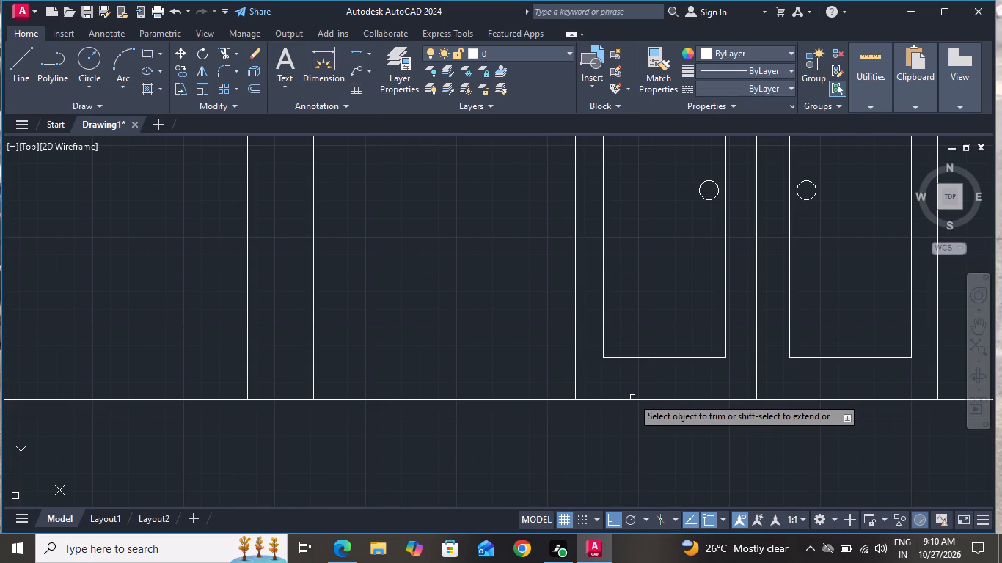
# Draw a circle of about 4" radius centred where the door's centre line meets its top edge.
pyautogui.scroll(-2, 632, 397)
pyautogui.rightClick(562, 307)
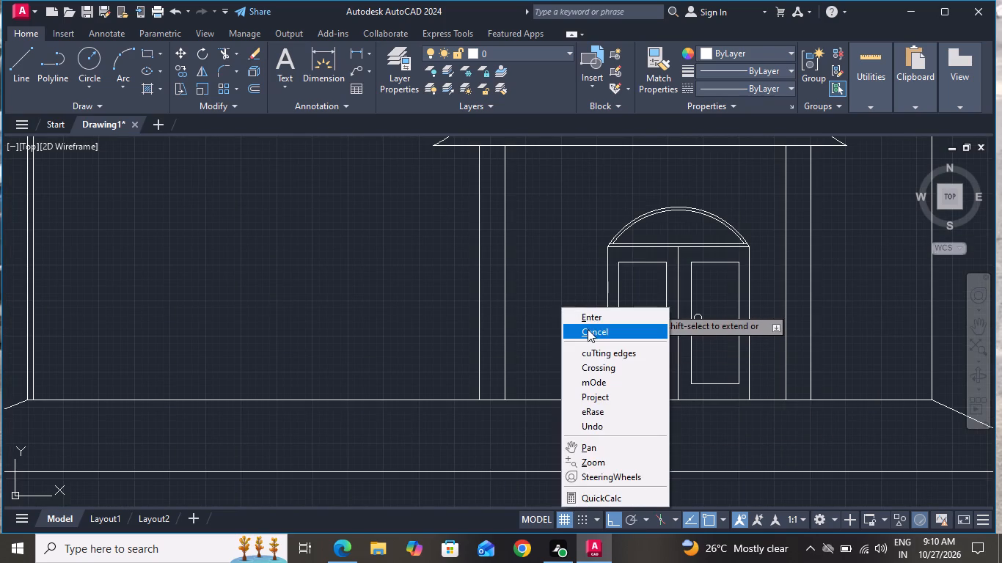
pyautogui.click(588, 329)
pyautogui.click(89, 62)
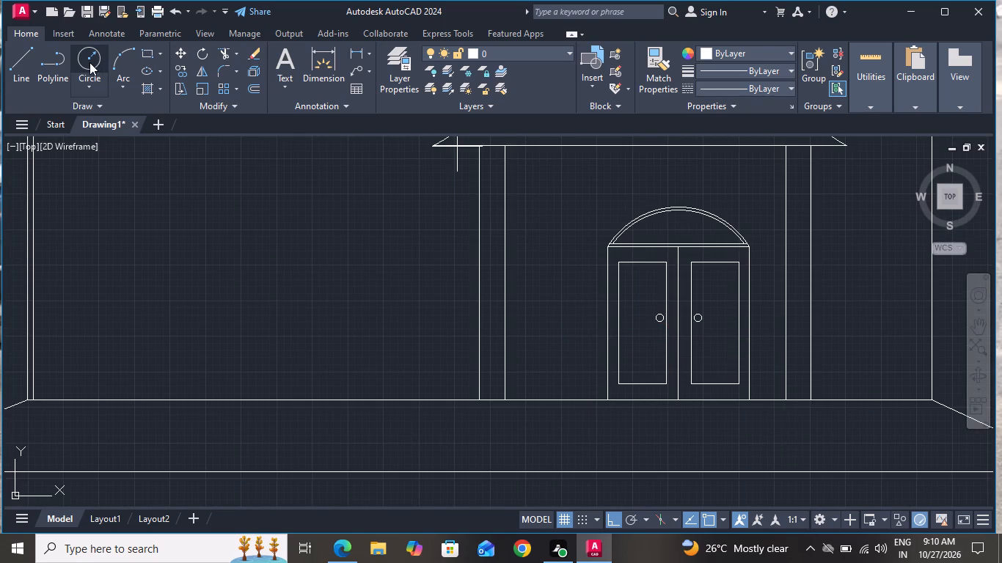
pyautogui.scroll(2, 684, 245)
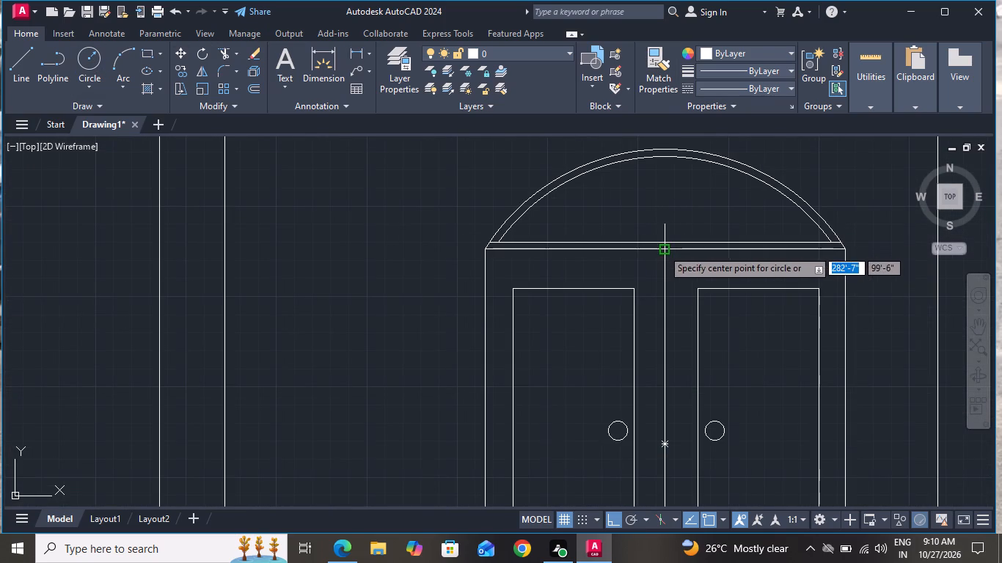
pyautogui.click(665, 251)
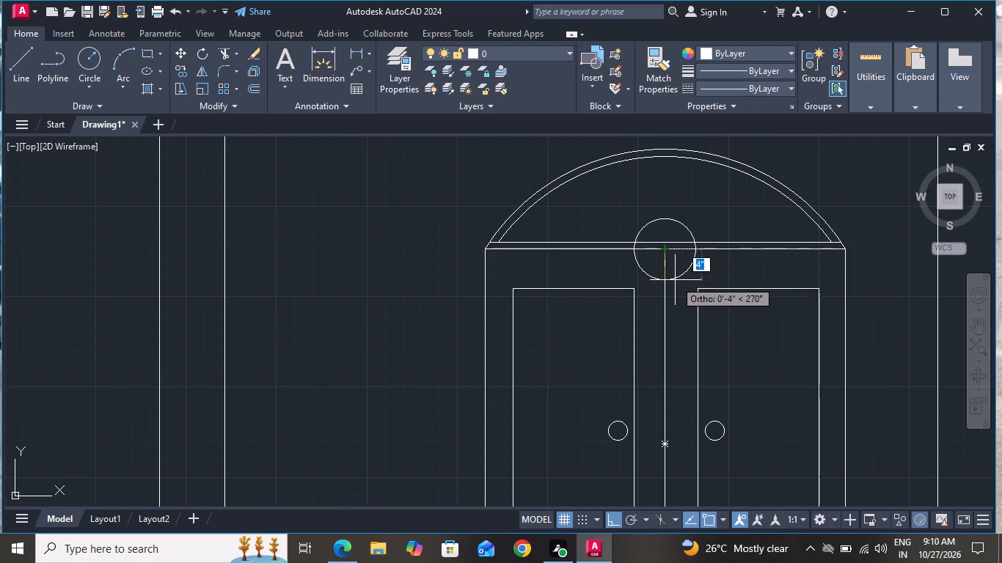
pyautogui.click(675, 280)
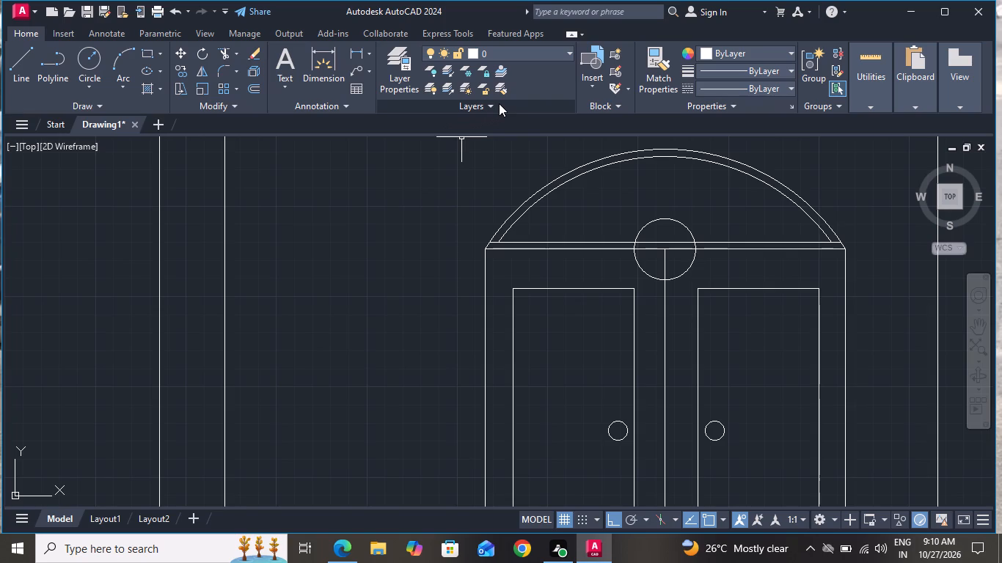
# Trim away the circle's parts below the arch's base line, leaving only the upper arc inside the arch.
pyautogui.click(224, 55)
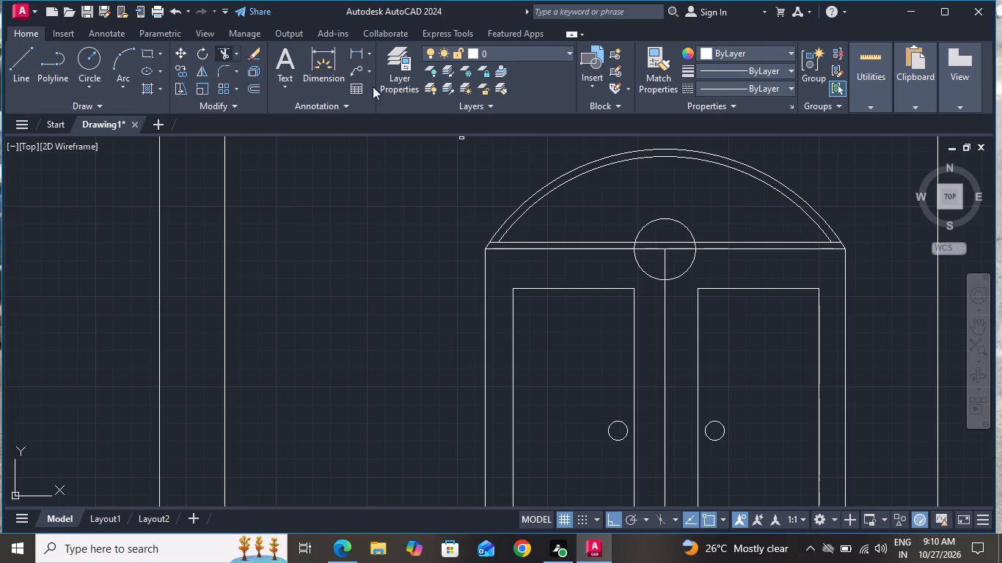
pyautogui.scroll(2, 650, 267)
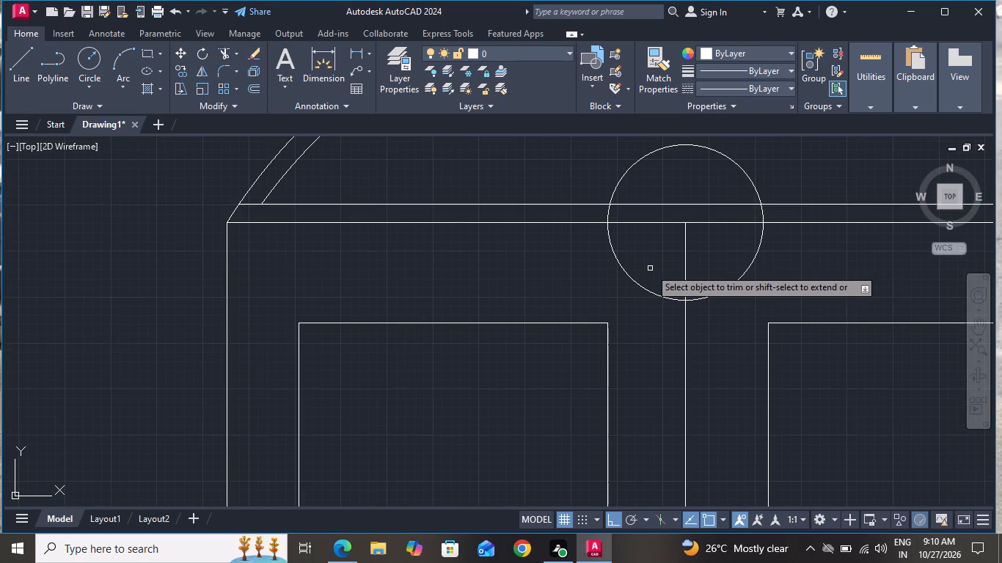
pyautogui.click(650, 268)
pyautogui.click(643, 296)
pyautogui.click(718, 260)
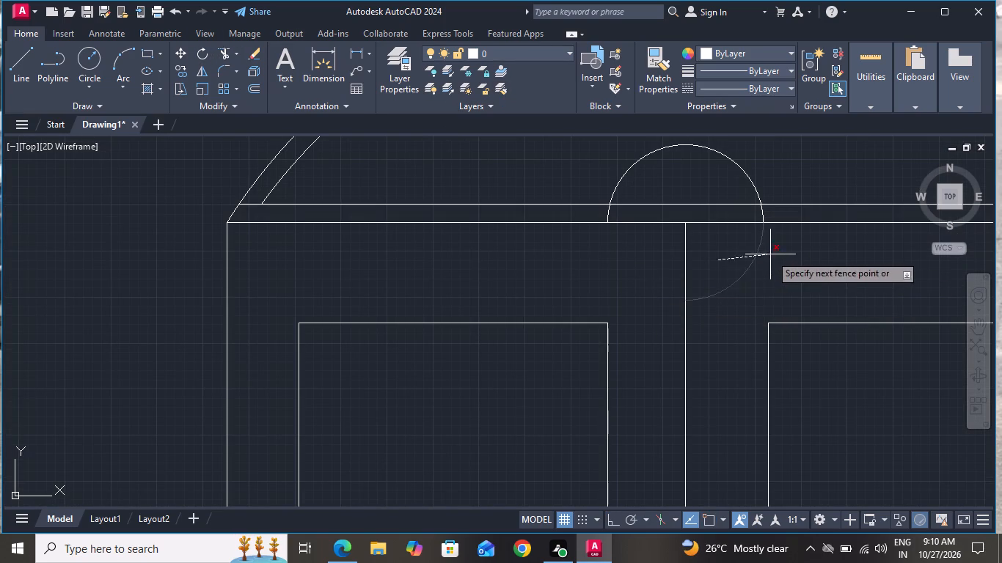
pyautogui.click(770, 254)
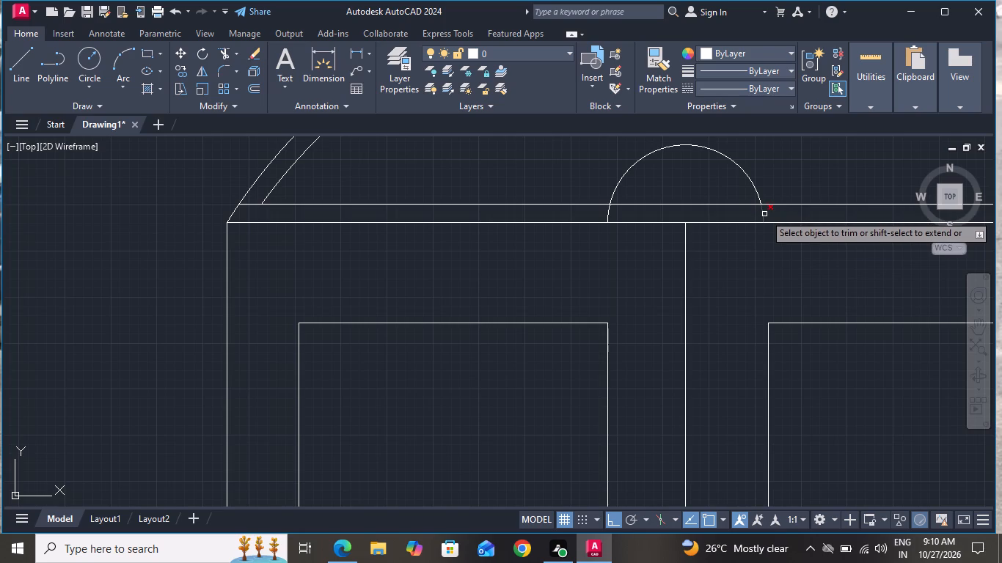
pyautogui.click(764, 214)
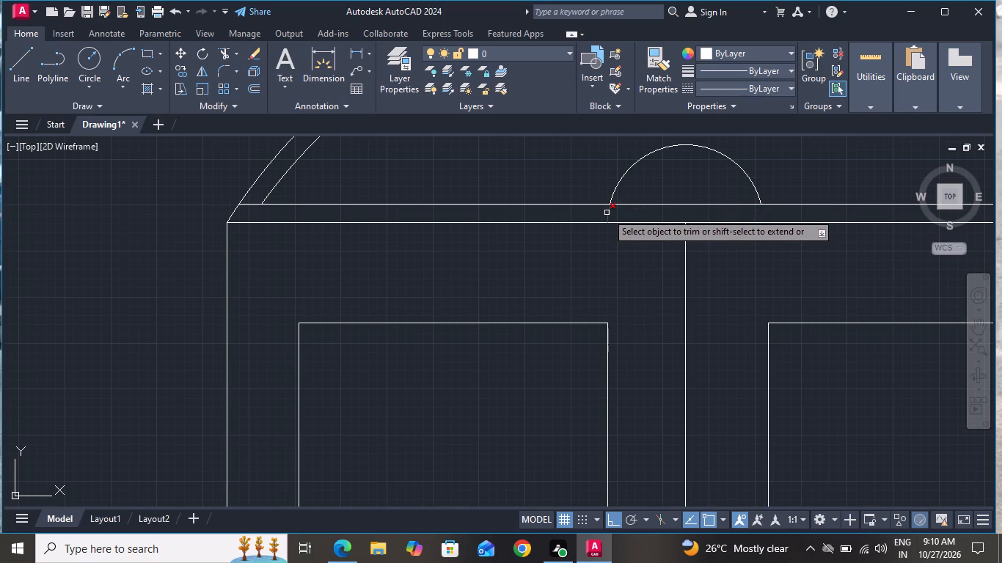
pyautogui.click(607, 213)
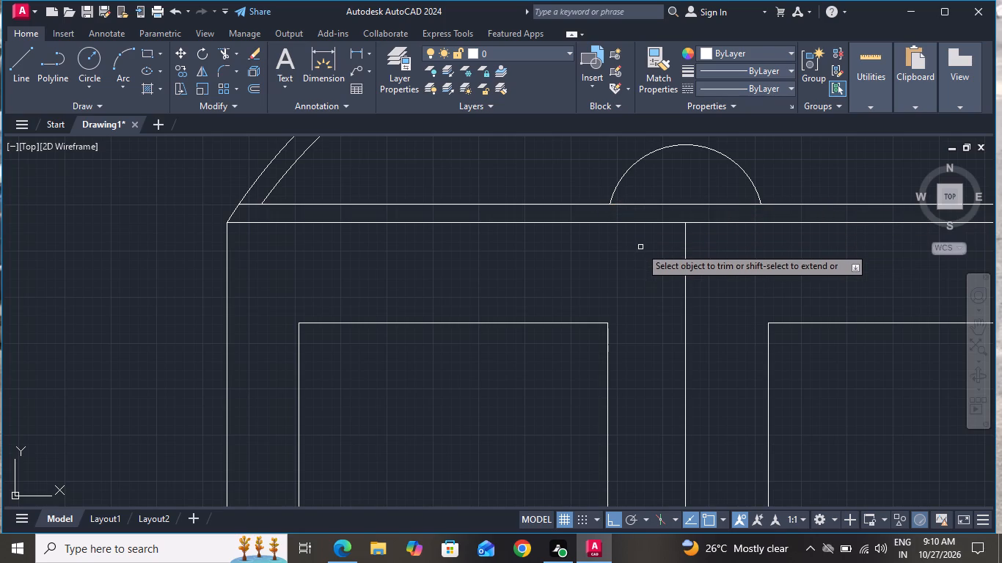
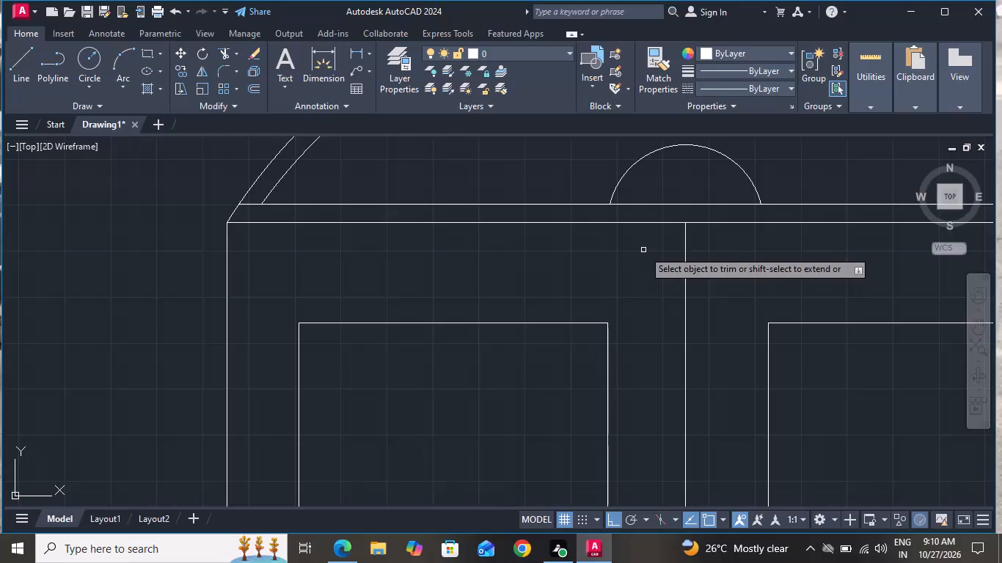
# End the active Trim command.
pyautogui.rightClick(643, 250)
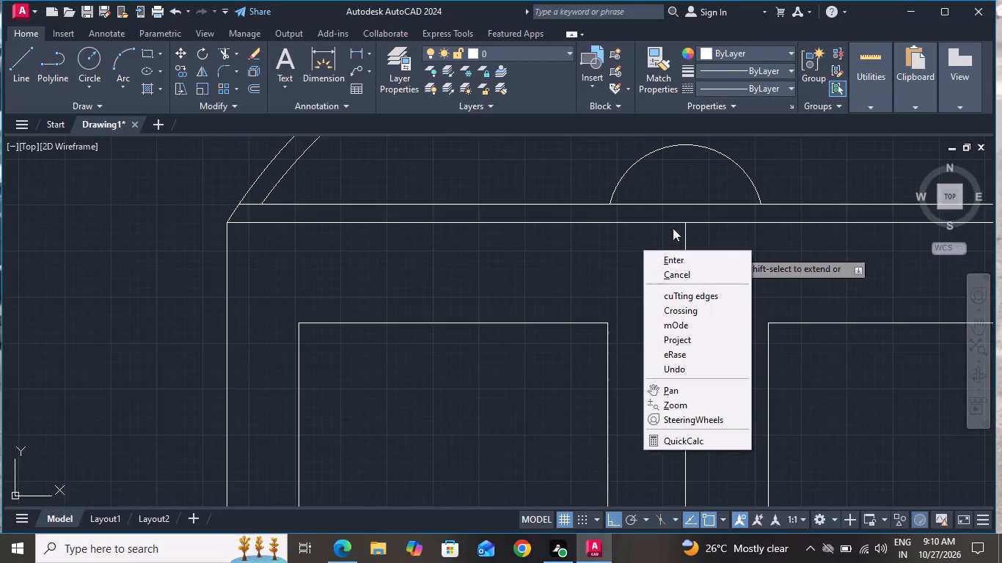
pyautogui.click(668, 272)
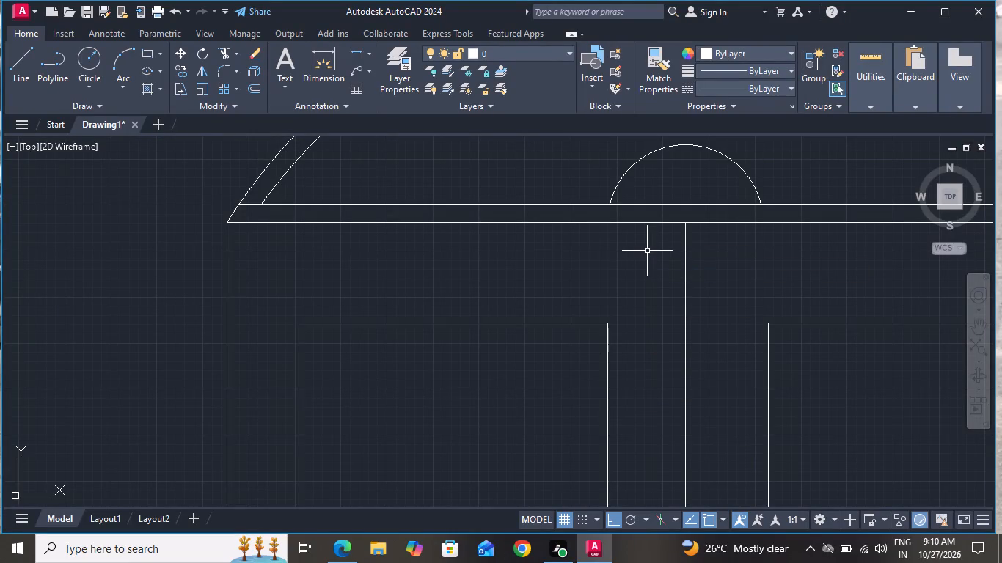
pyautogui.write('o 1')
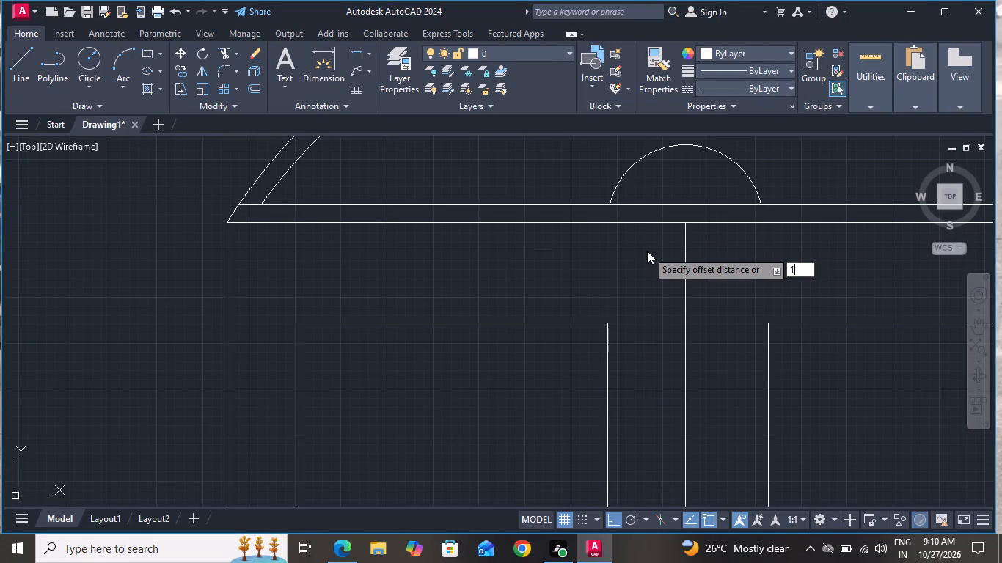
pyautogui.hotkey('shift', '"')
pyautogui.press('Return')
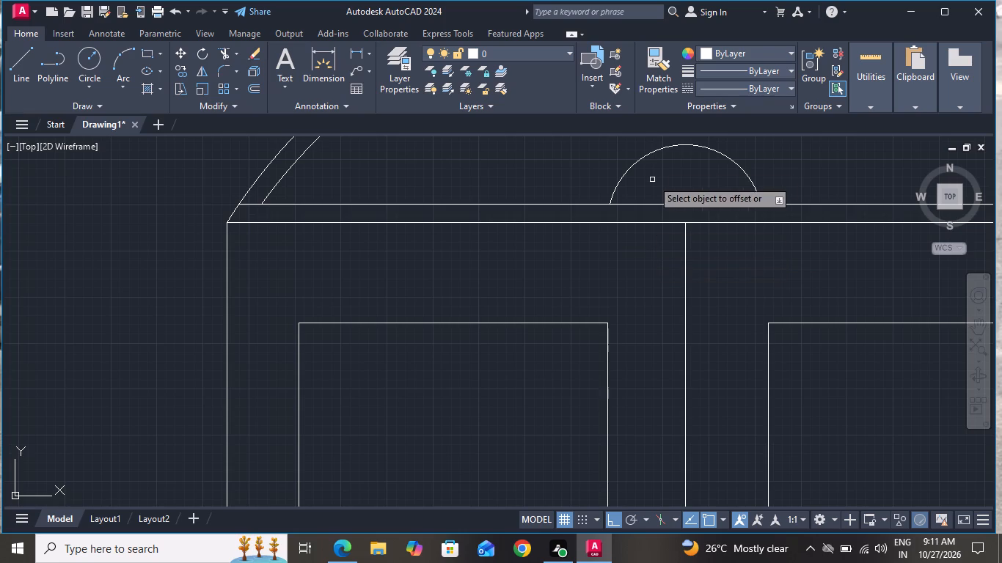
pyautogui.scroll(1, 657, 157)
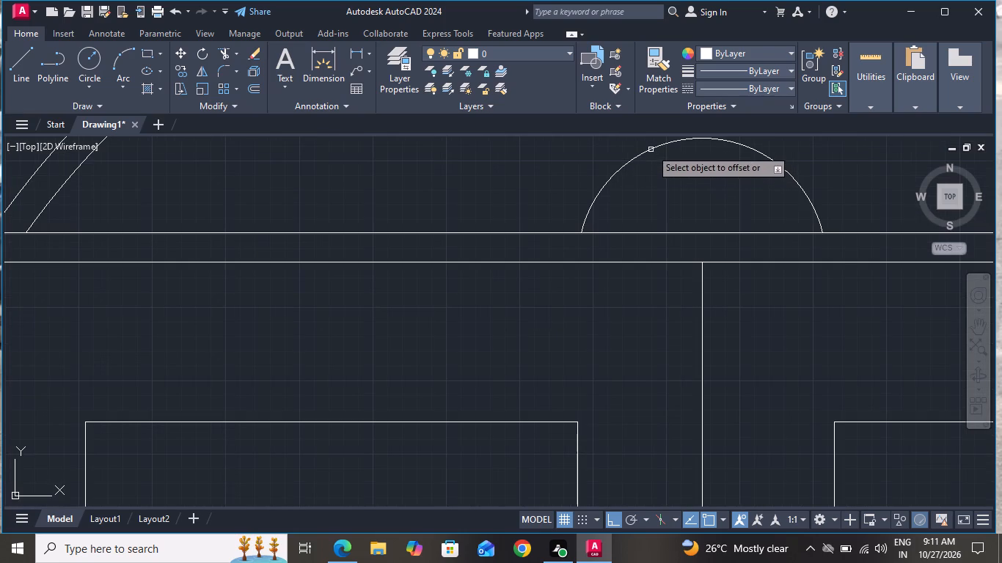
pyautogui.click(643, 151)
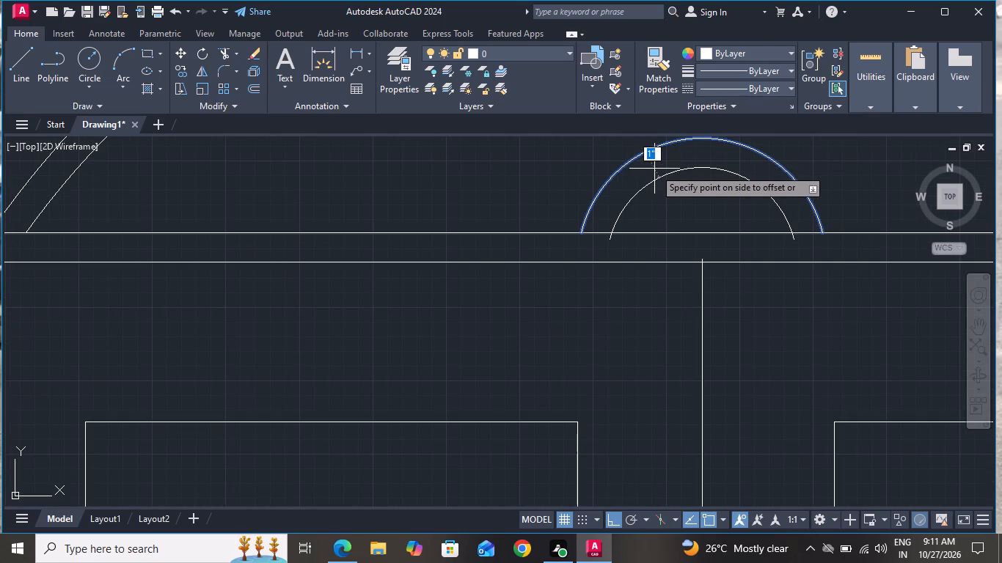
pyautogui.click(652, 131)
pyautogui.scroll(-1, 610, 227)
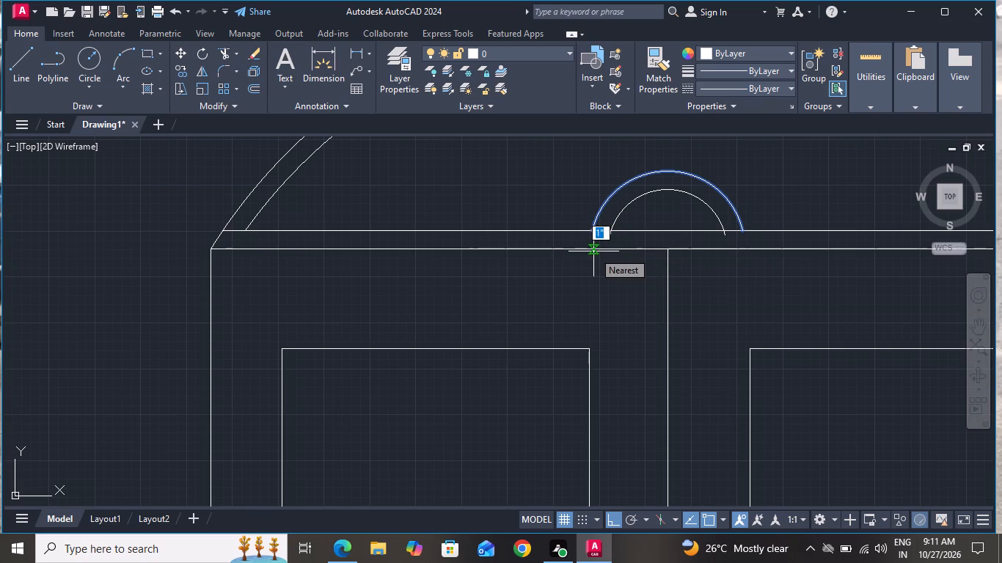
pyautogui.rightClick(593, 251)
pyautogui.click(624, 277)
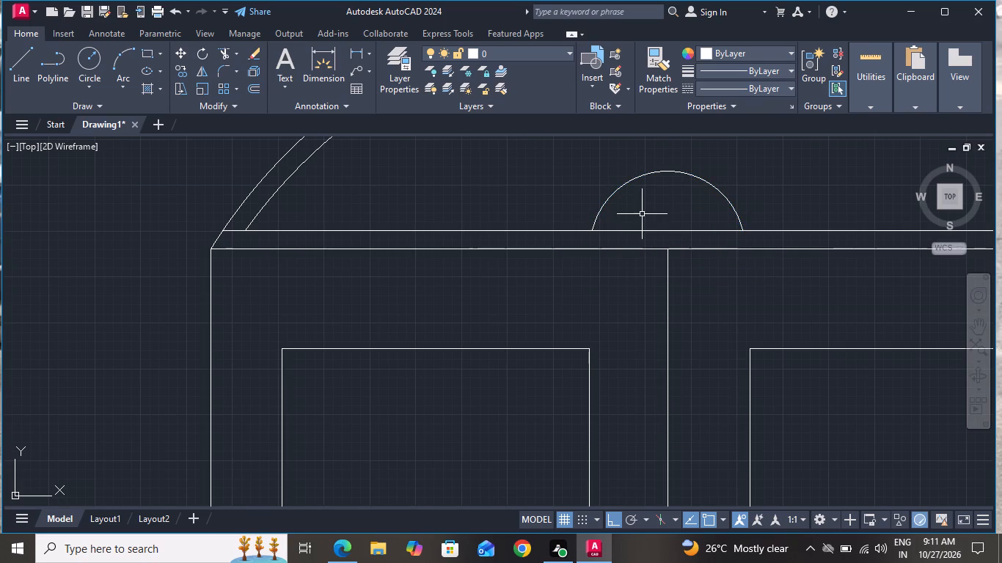
# Offset the small semicircular arc above the door 1" outward.
pyautogui.write('o')
pyautogui.press('space')
pyautogui.press('1')
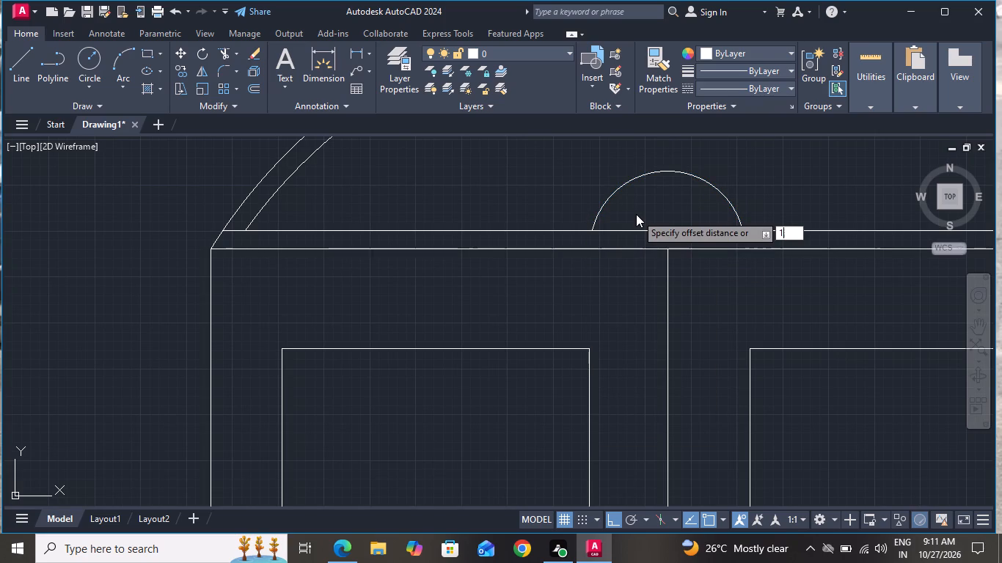
pyautogui.hotkey('shift', '"')
pyautogui.press('Return')
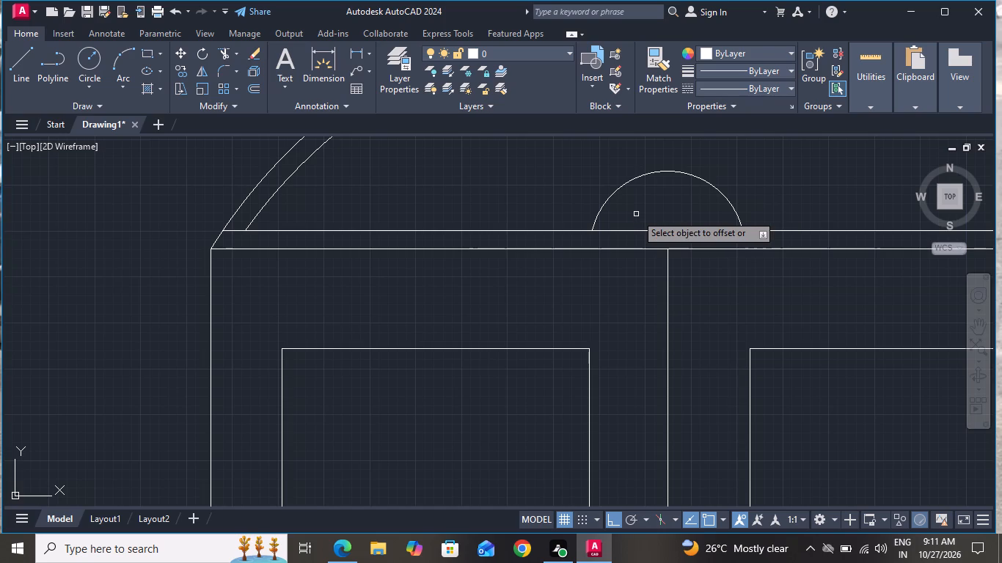
pyautogui.scroll(1, 651, 169)
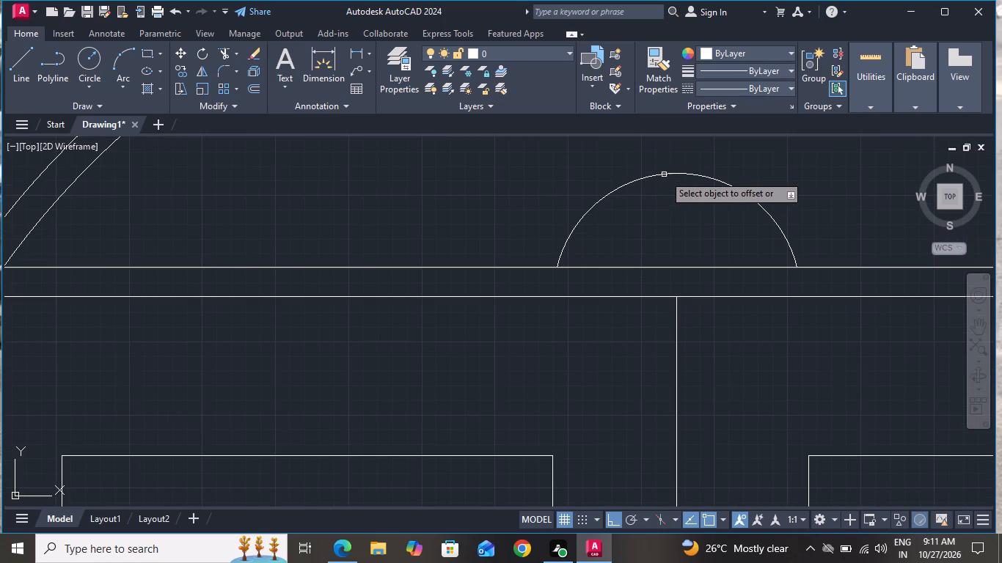
pyautogui.click(664, 174)
pyautogui.click(663, 161)
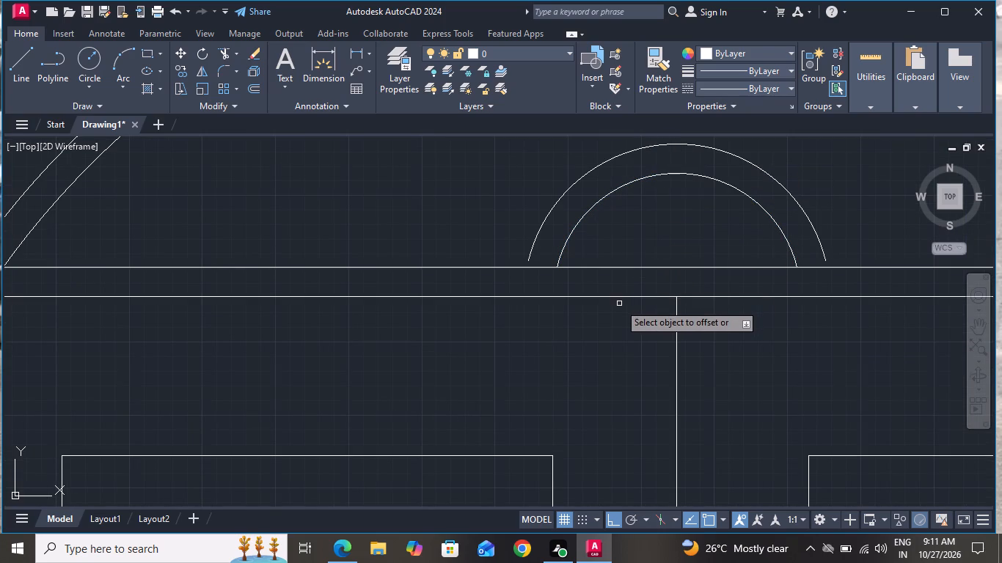
pyautogui.rightClick(619, 303)
pyautogui.click(631, 331)
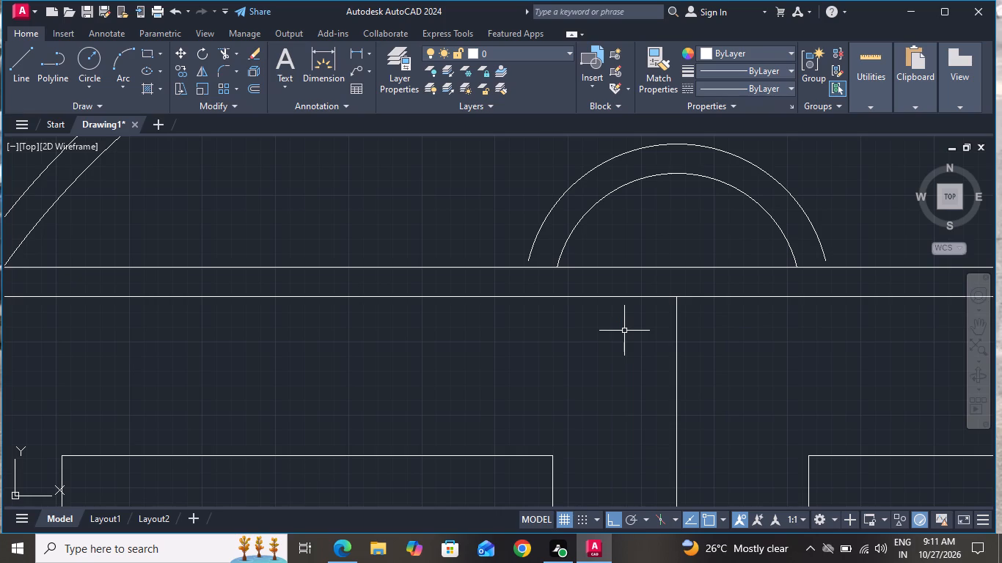
# Extend both ends of the outer small arc down to the horizontal line at the base of the arch.
pyautogui.write('ex')
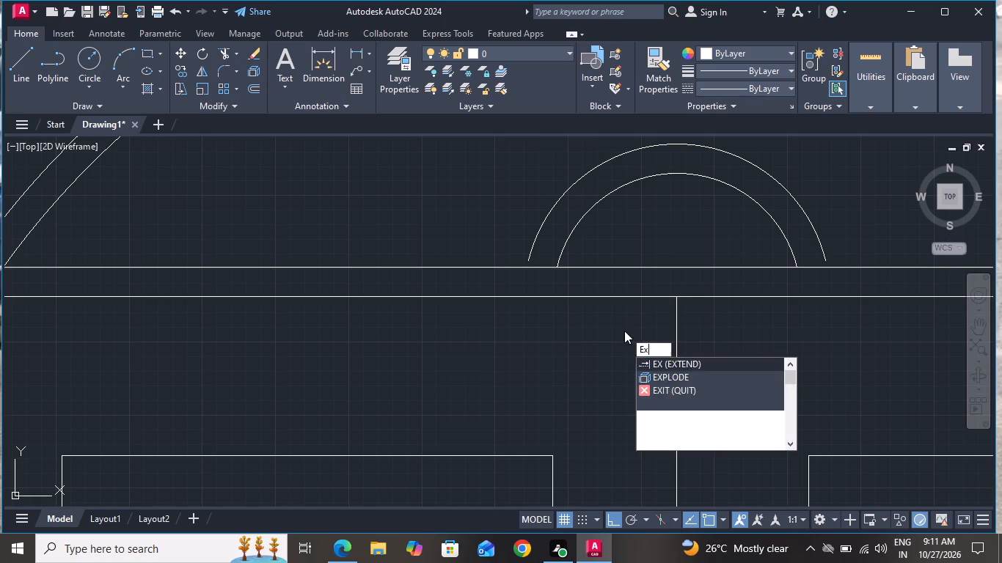
pyautogui.press('space')
pyautogui.press('space')
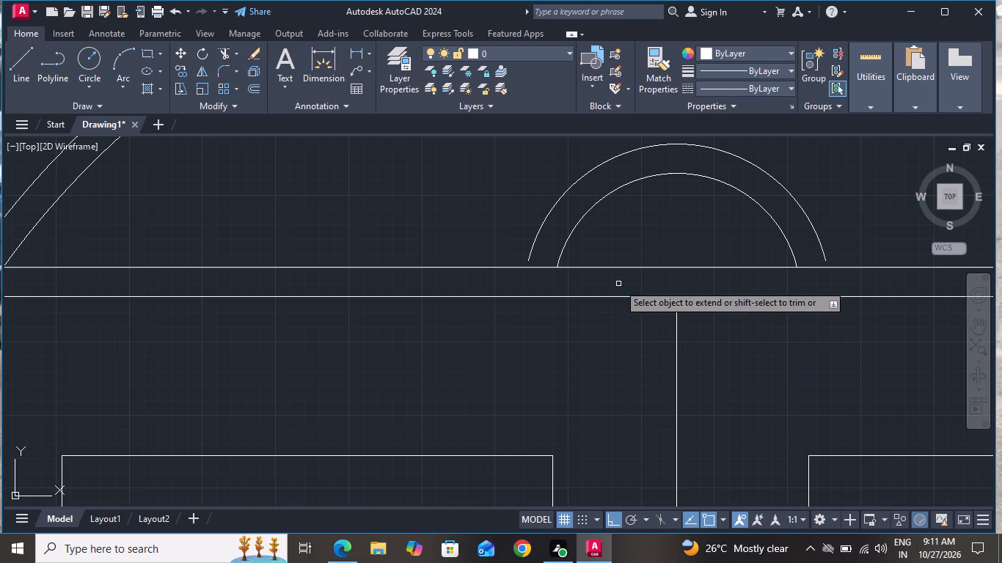
pyautogui.click(541, 229)
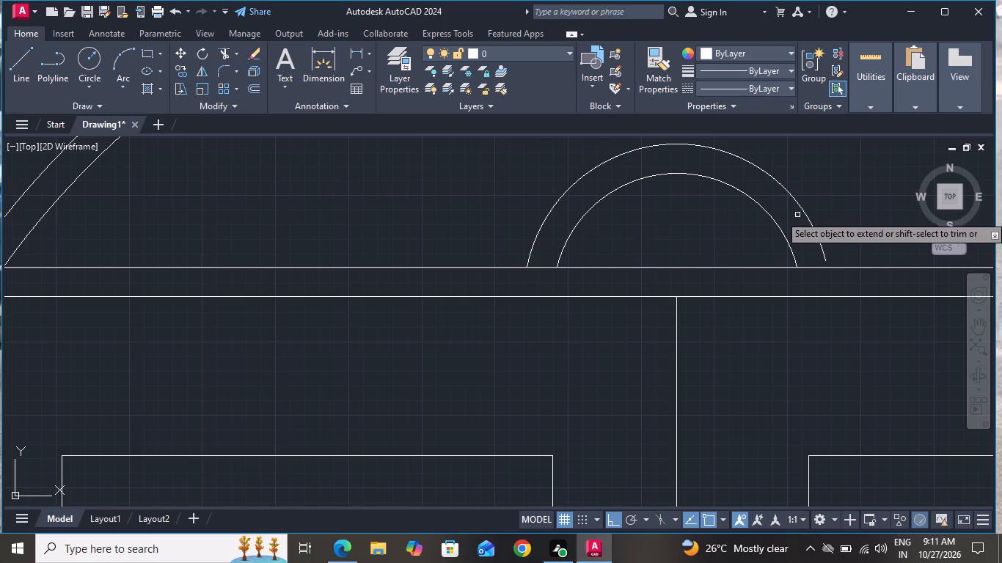
pyautogui.click(815, 224)
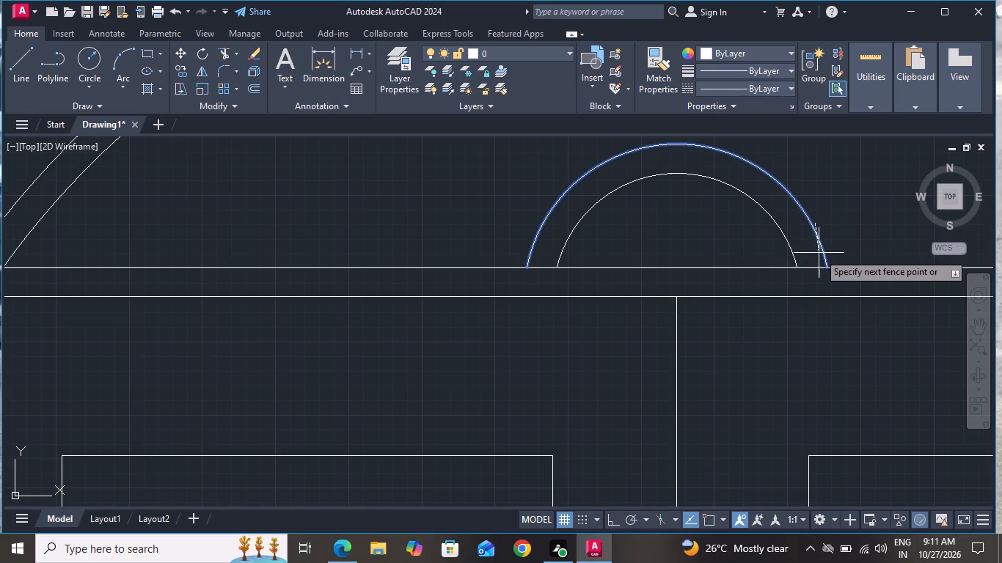
pyautogui.click(818, 252)
pyautogui.rightClick(749, 336)
pyautogui.click(767, 354)
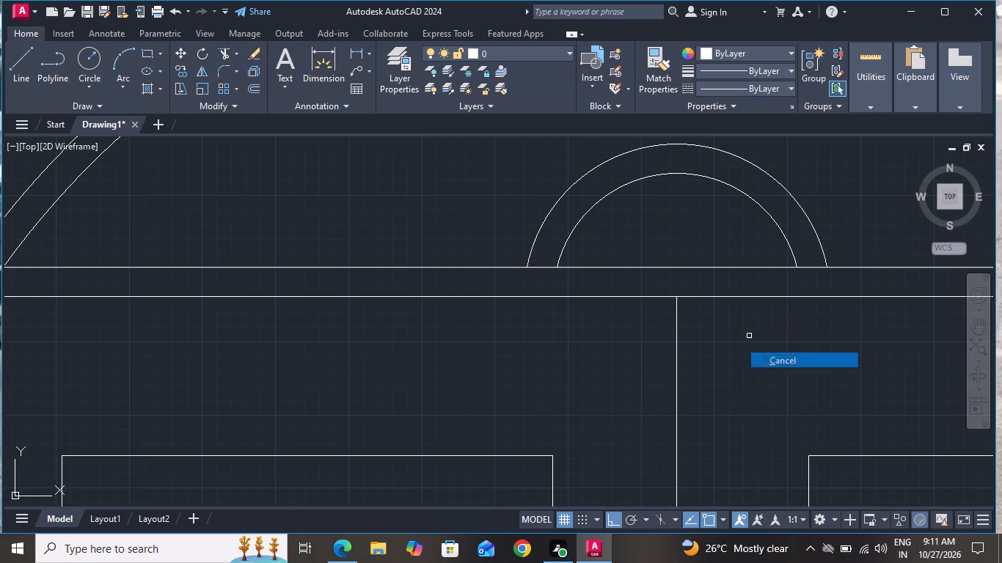
# Draw a vertical line from the top midpoint of the outer small arc up to the inner large arc.
pyautogui.scroll(-3, 697, 349)
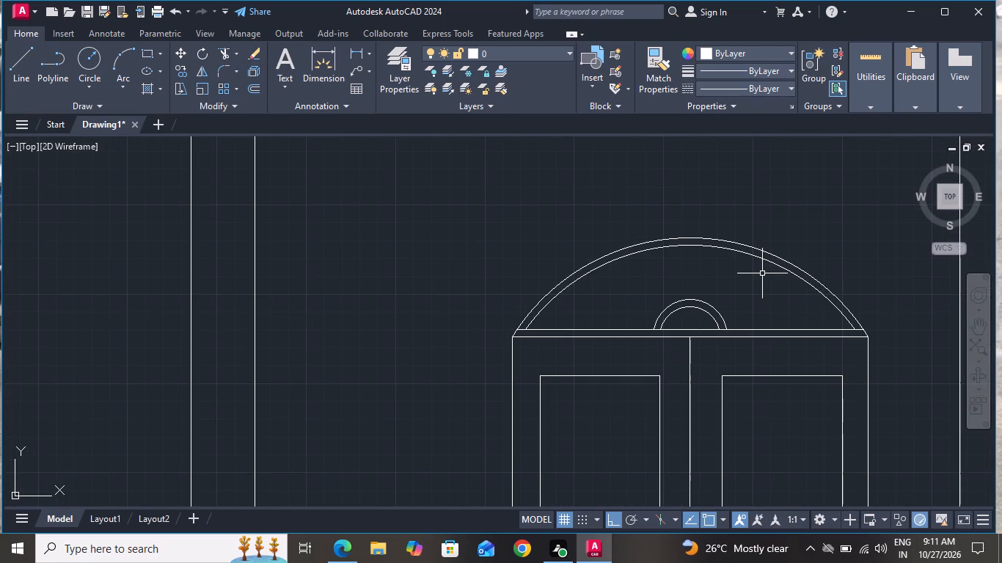
pyautogui.click(15, 59)
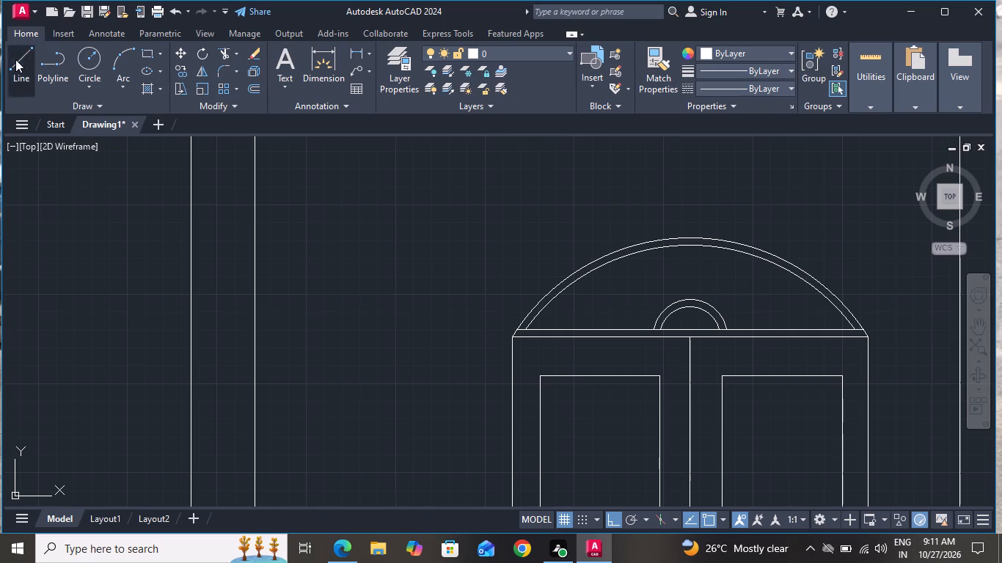
pyautogui.scroll(2, 722, 284)
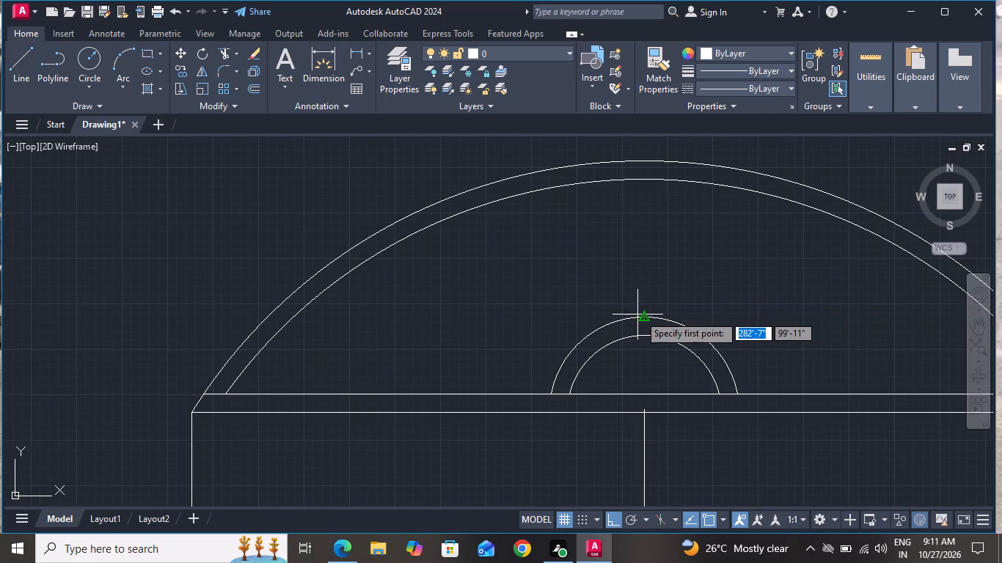
pyautogui.click(645, 317)
pyautogui.click(644, 178)
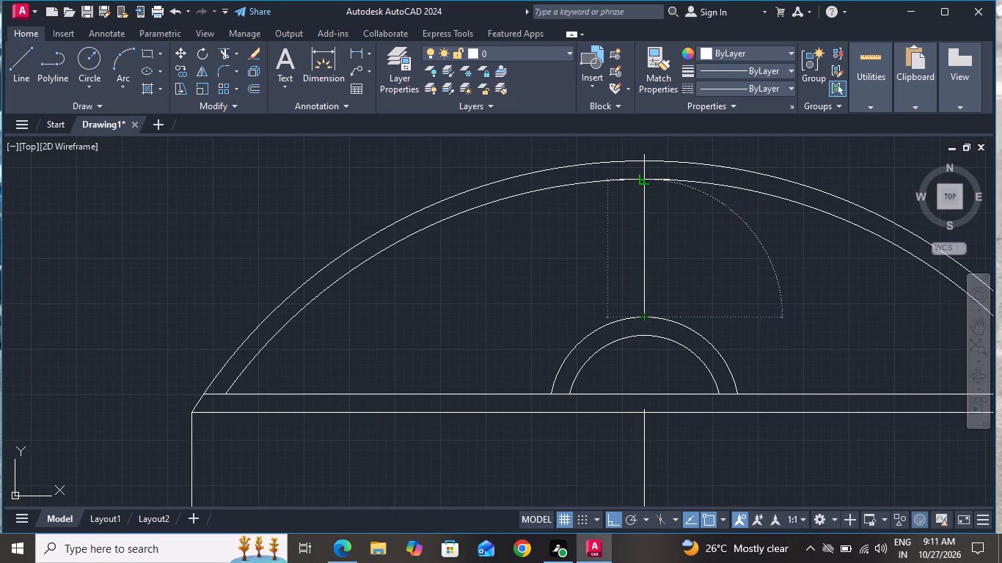
pyautogui.rightClick(648, 187)
pyautogui.click(681, 206)
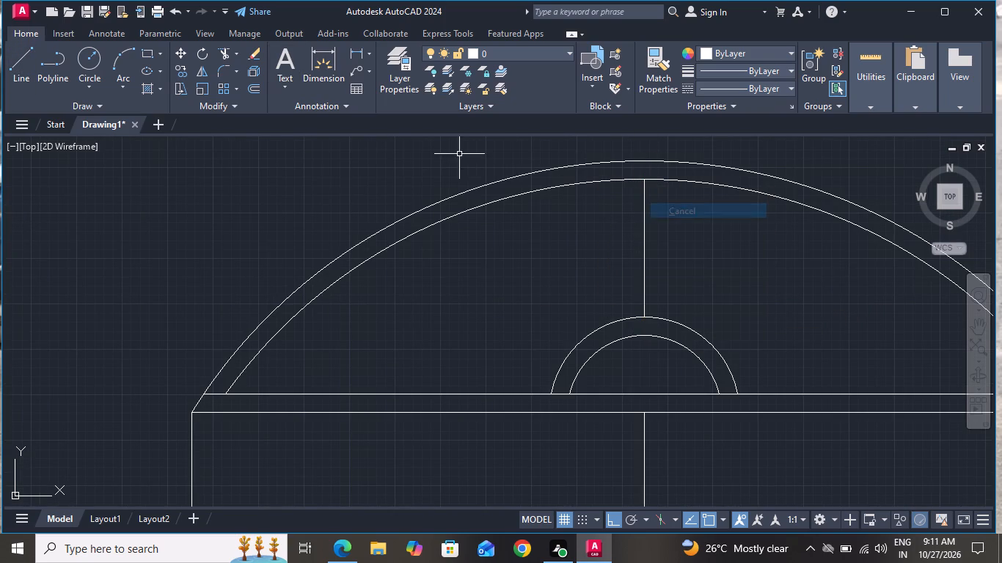
# With Ortho off, draw a sloping line about 11" long at about 31° from the outer small arc's right side to the inner large arc.
pyautogui.click(13, 59)
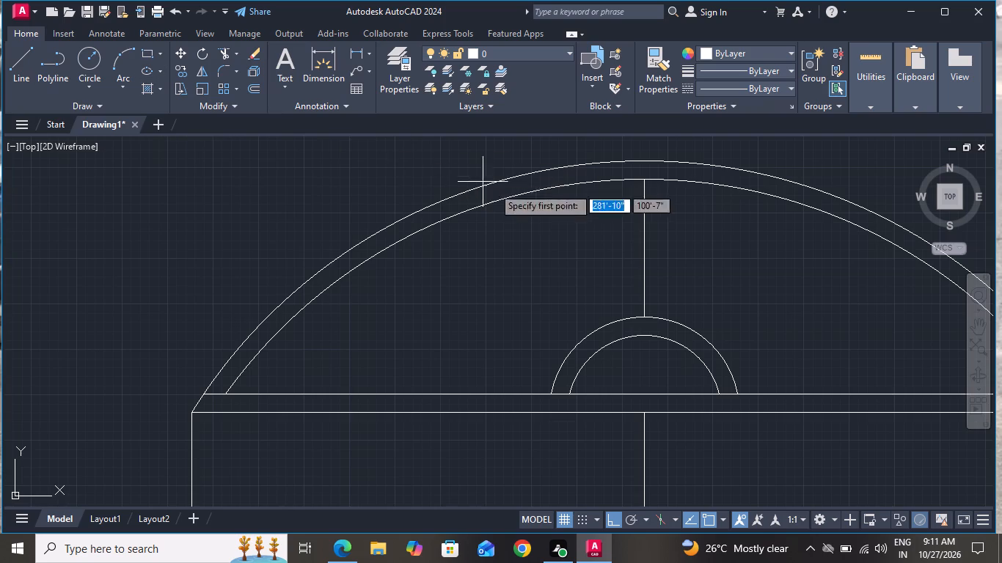
pyautogui.scroll(1, 701, 270)
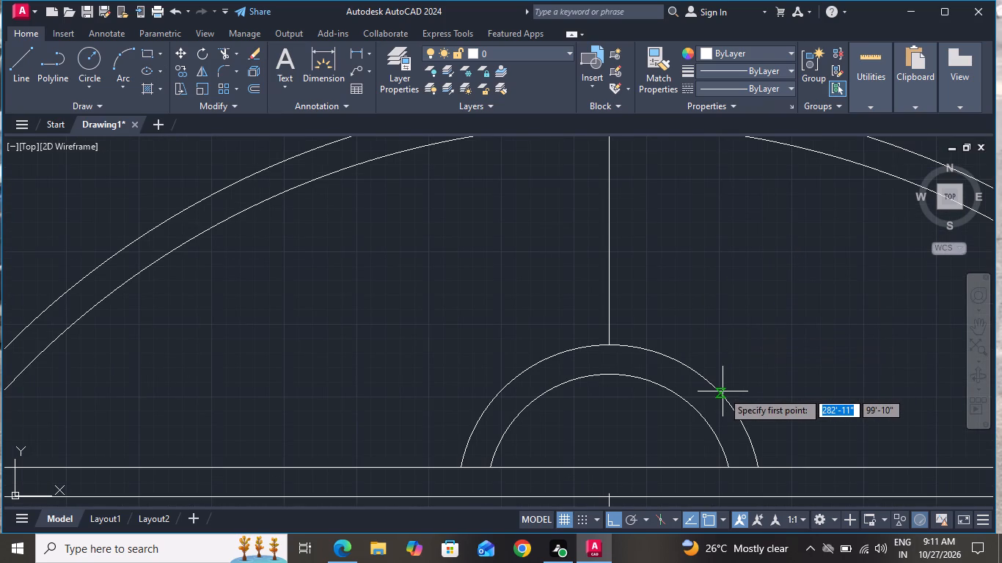
pyautogui.click(722, 394)
pyautogui.scroll(-1, 793, 292)
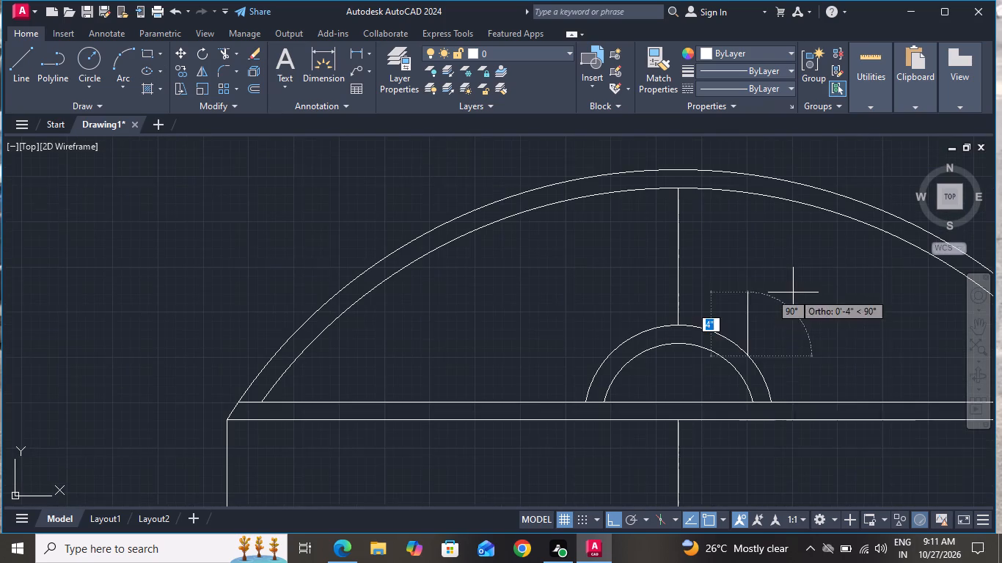
pyautogui.click(611, 514)
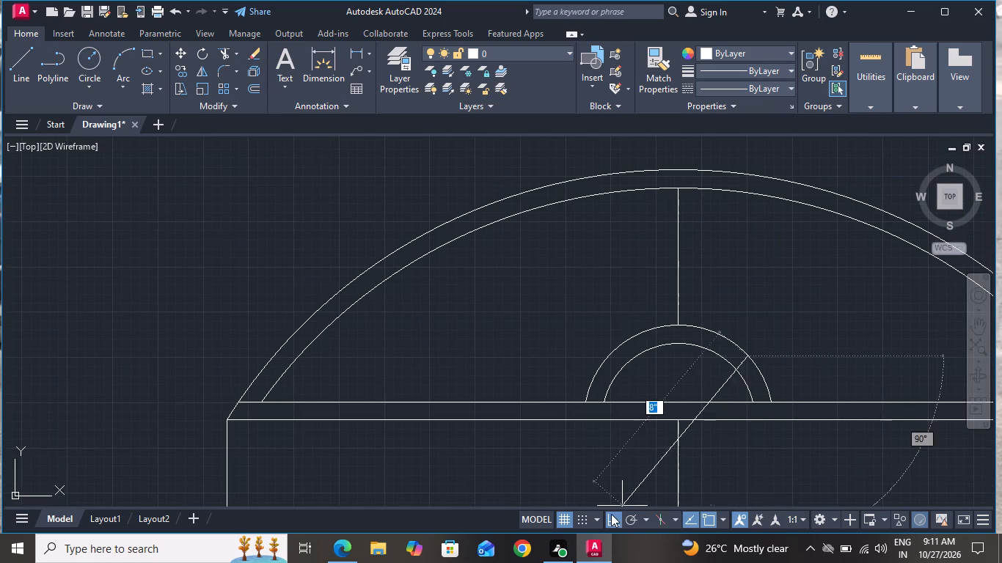
pyautogui.scroll(-1, 648, 327)
pyautogui.scroll(-2, 827, 297)
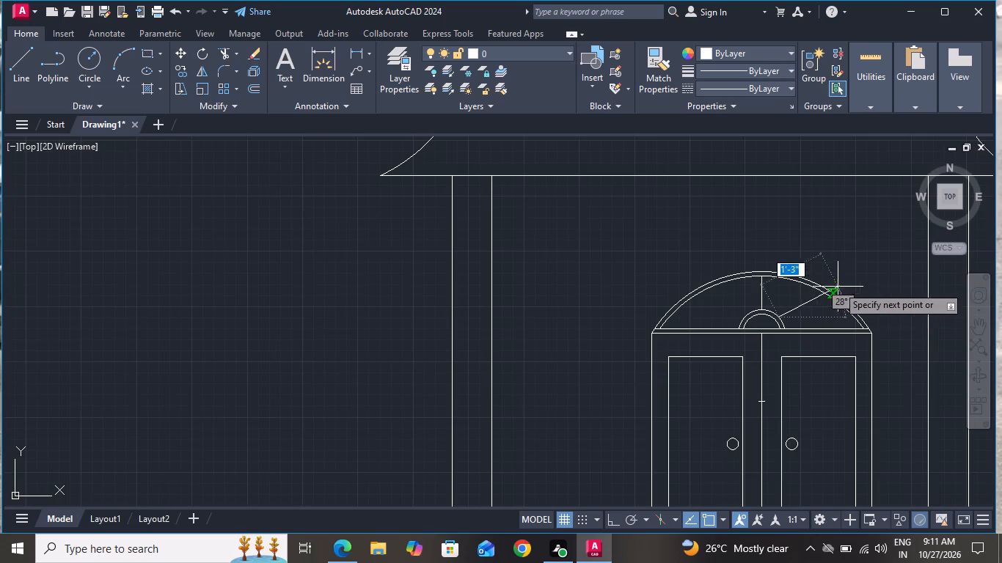
pyautogui.scroll(4, 853, 279)
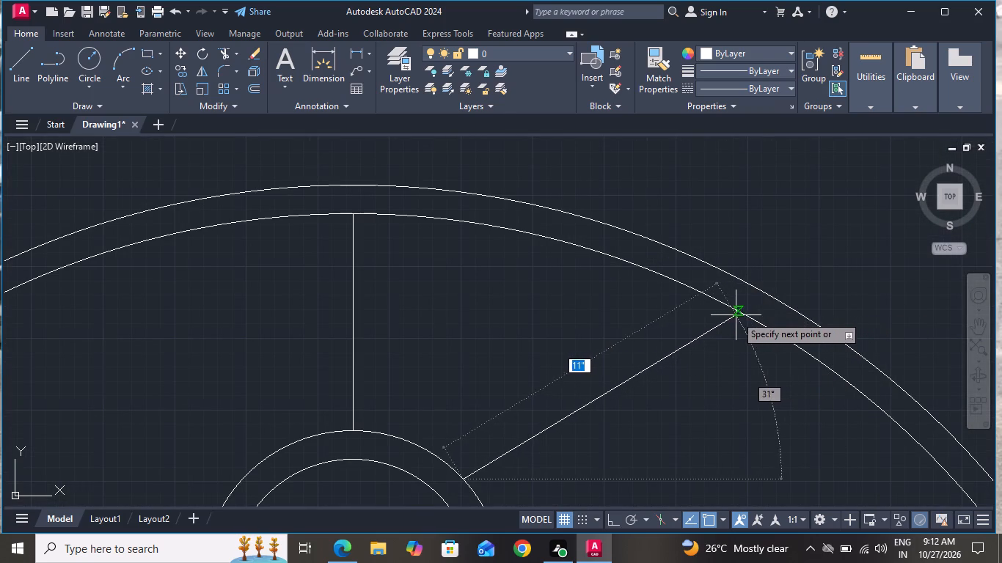
pyautogui.click(731, 306)
pyautogui.rightClick(731, 306)
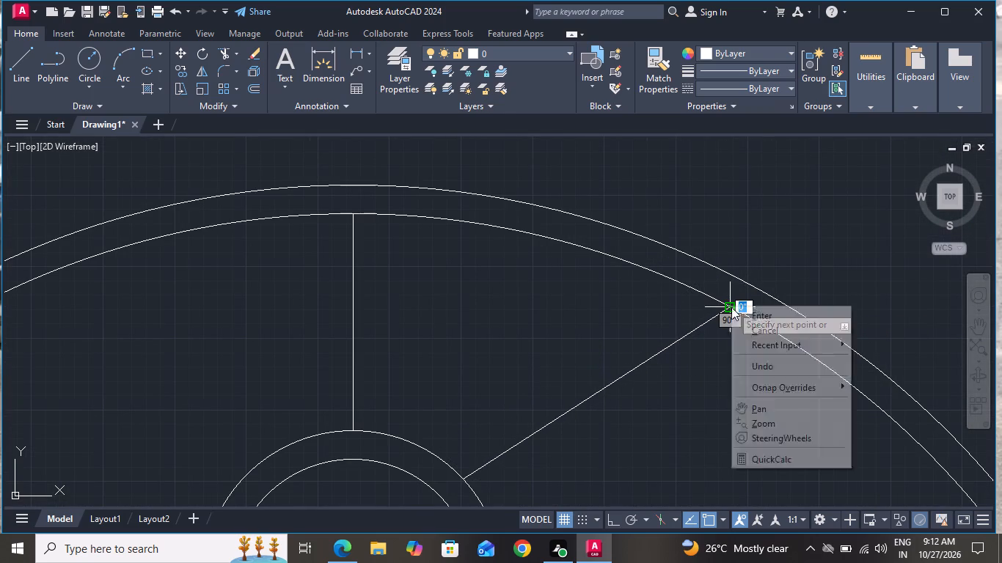
pyautogui.click(751, 331)
# Draw a sloping line at about 148° from the outer small arc's left side to the inner large arc.
pyautogui.click(32, 60)
pyautogui.scroll(-4, 301, 170)
pyautogui.scroll(3, 348, 265)
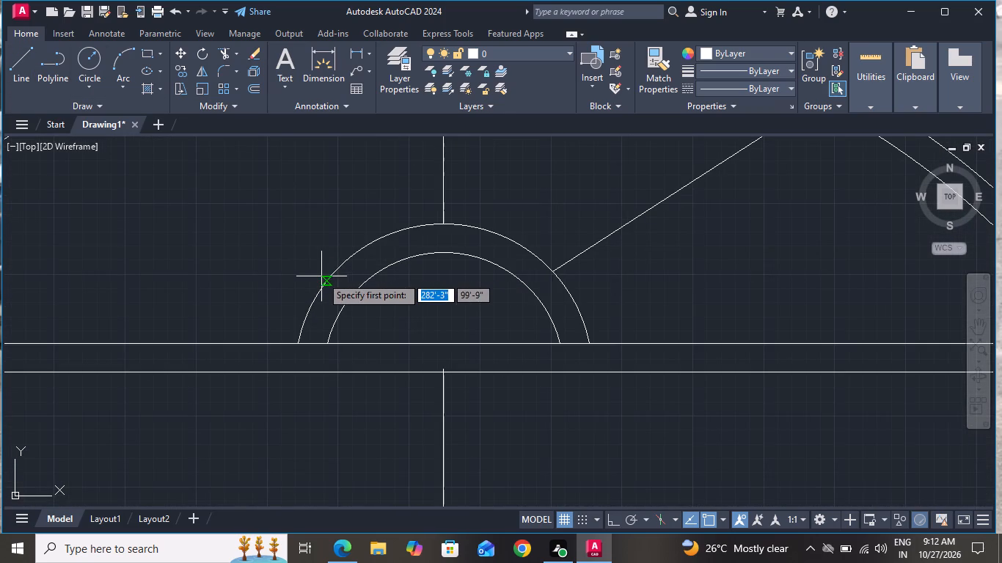
pyautogui.click(323, 279)
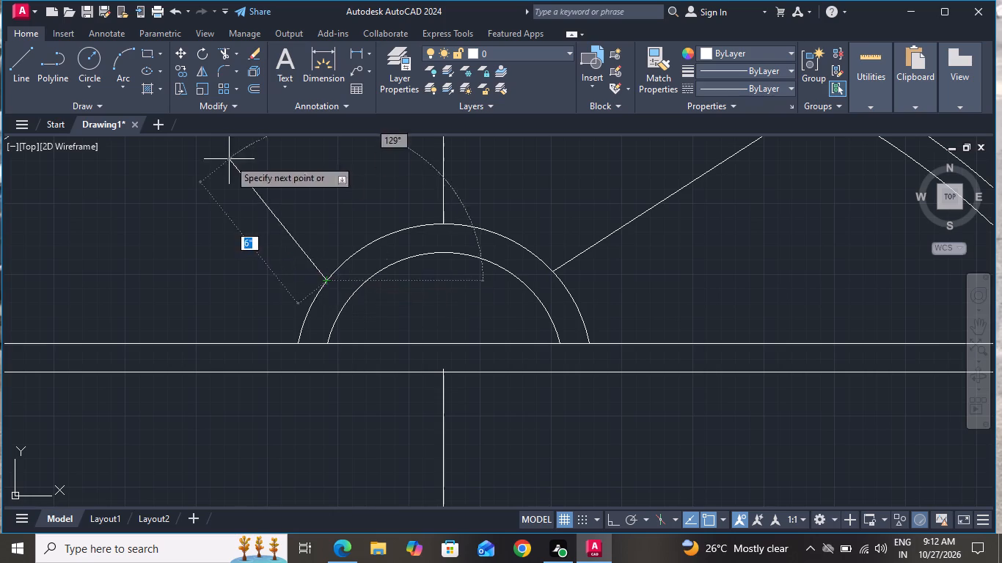
pyautogui.scroll(-3, 244, 179)
pyautogui.scroll(3, 235, 185)
pyautogui.scroll(-2, 228, 182)
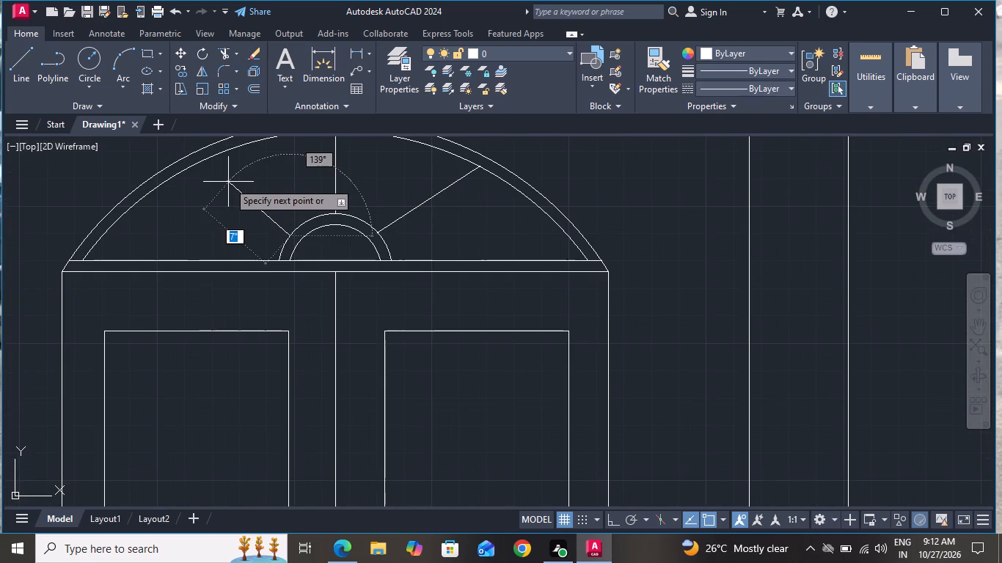
pyautogui.click(181, 175)
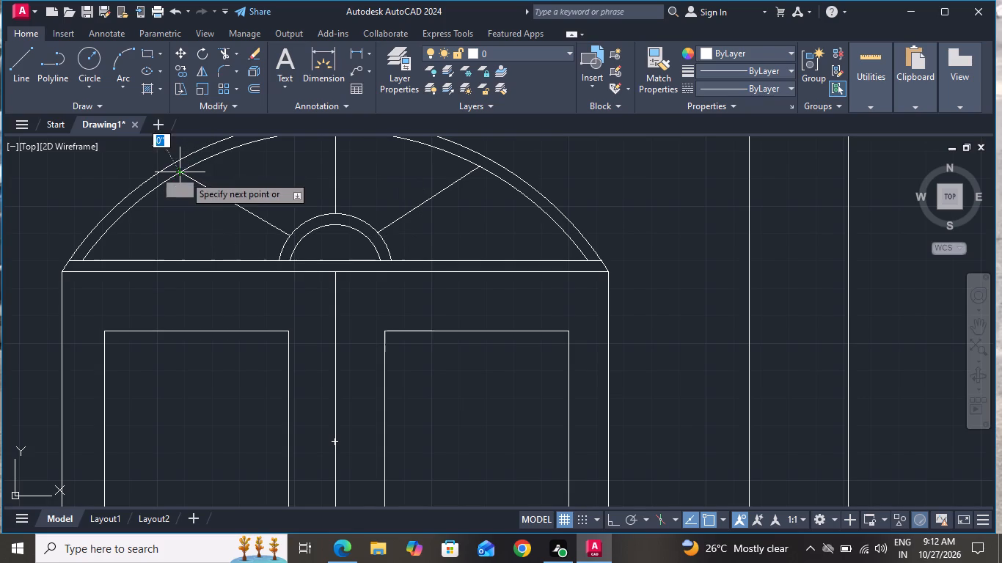
# Finish the left sloping divider line at the inner large arc.
pyautogui.rightClick(186, 174)
pyautogui.click(216, 205)
# Offset the three fanlight dividers by 1": the left sloping one downward, the vertical one to its left, the right sloping one upward.
pyautogui.scroll(-2, 297, 248)
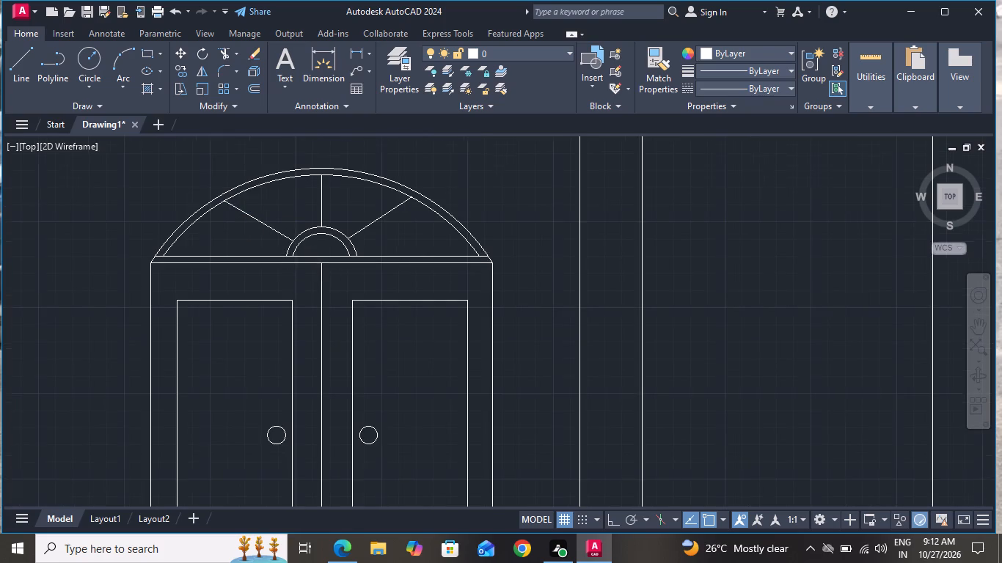
pyautogui.press('o')
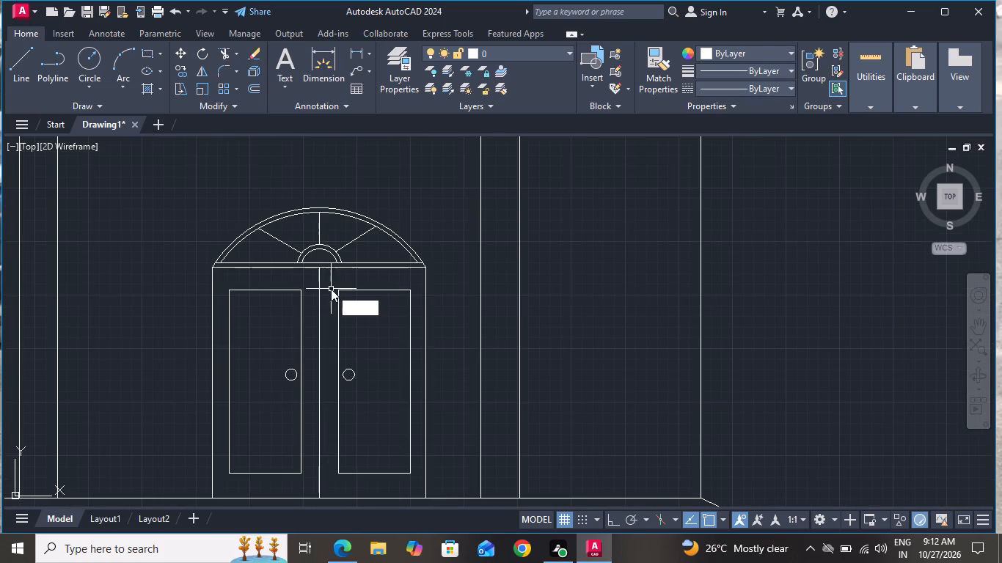
pyautogui.press('space')
pyautogui.write('1')
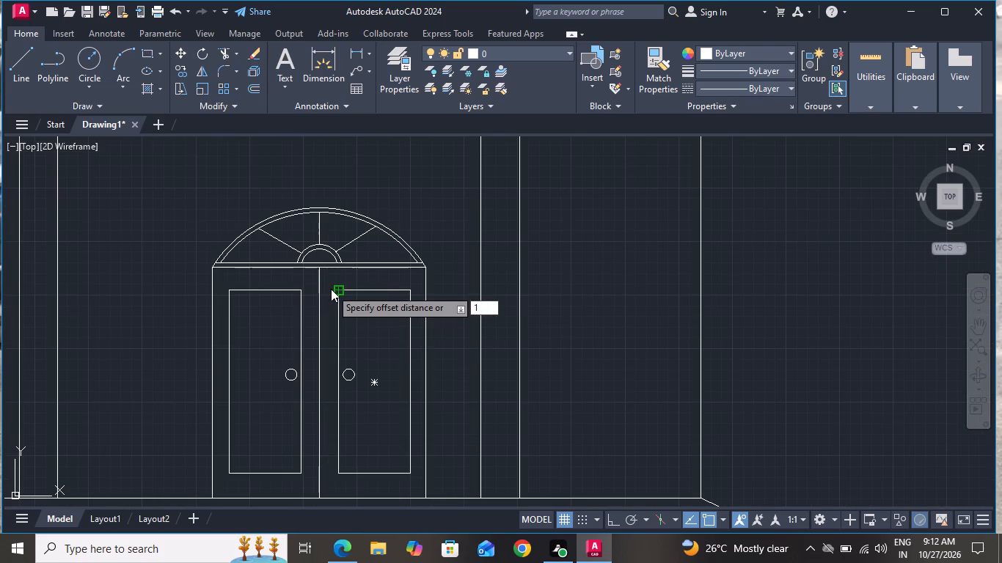
pyautogui.hotkey('shift', '"')
pyautogui.press('Return')
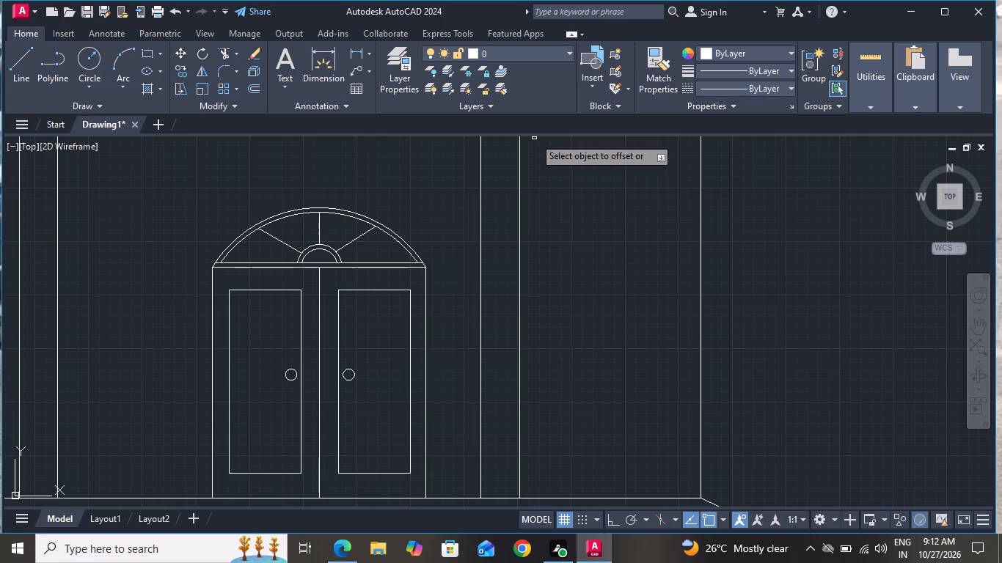
pyautogui.scroll(2, 298, 251)
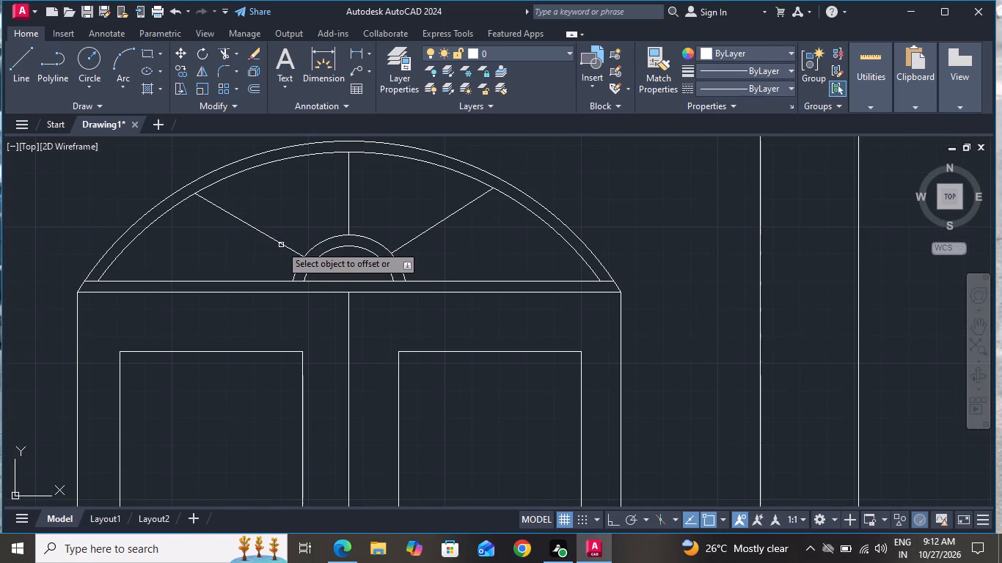
pyautogui.click(267, 235)
pyautogui.click(266, 246)
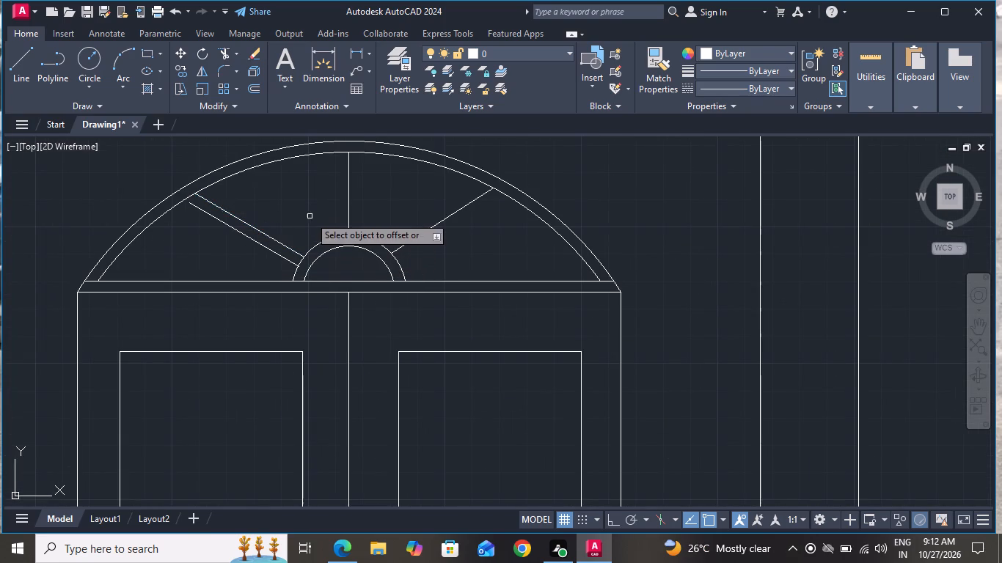
pyautogui.click(348, 199)
pyautogui.click(345, 201)
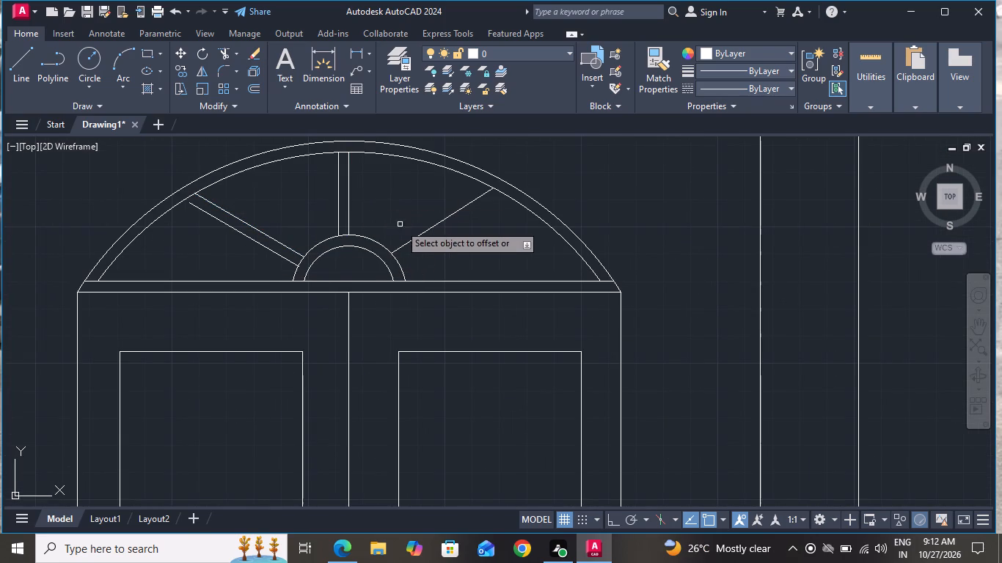
pyautogui.click(419, 236)
pyautogui.click(429, 240)
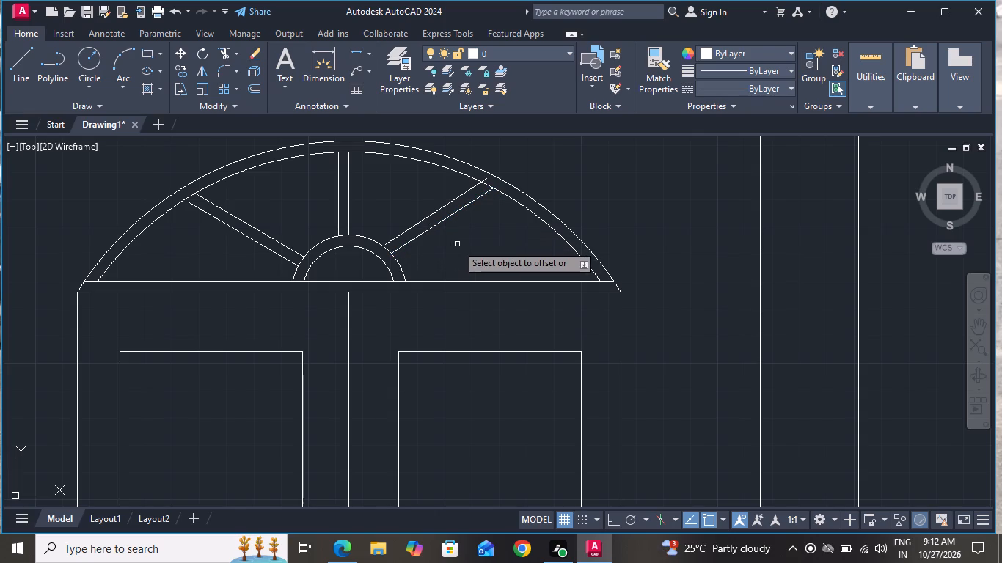
# Offset the original right sloping divider 1" to its lower side as well.
pyautogui.click(429, 232)
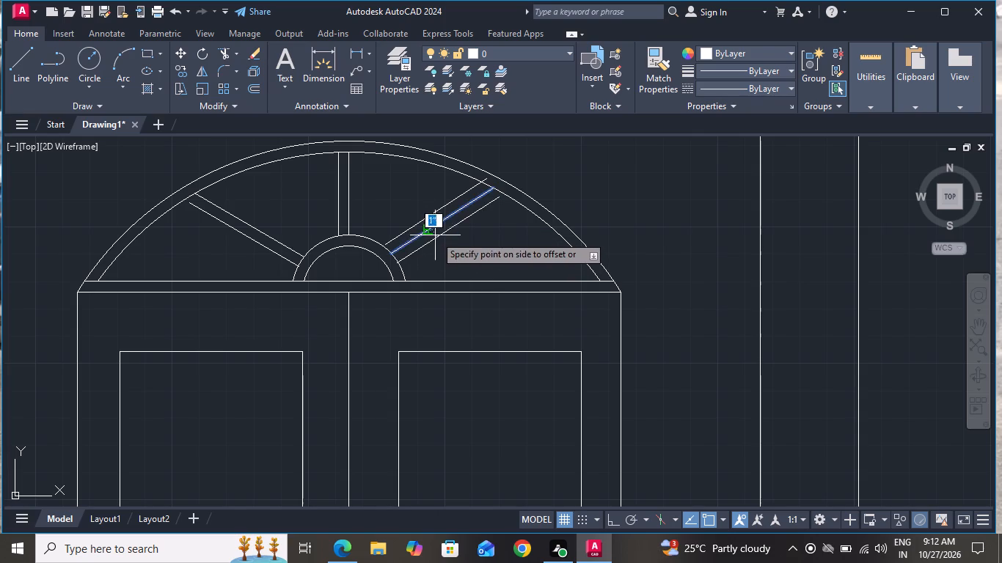
pyautogui.click(435, 235)
pyautogui.click(439, 225)
pyautogui.click(467, 243)
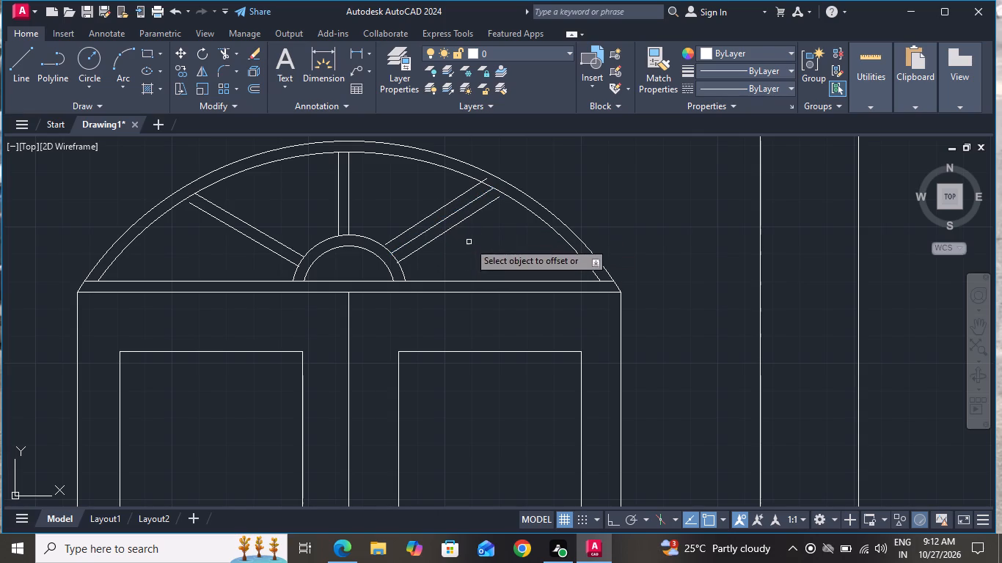
pyautogui.rightClick(469, 242)
pyautogui.click(502, 270)
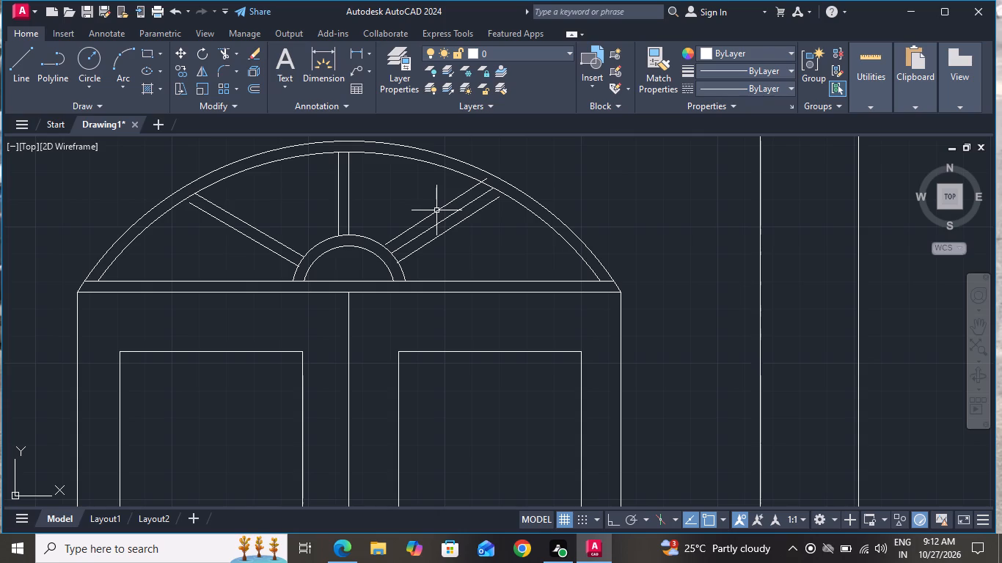
# Select the upper offset copy of the right sloping divider.
pyautogui.click(436, 210)
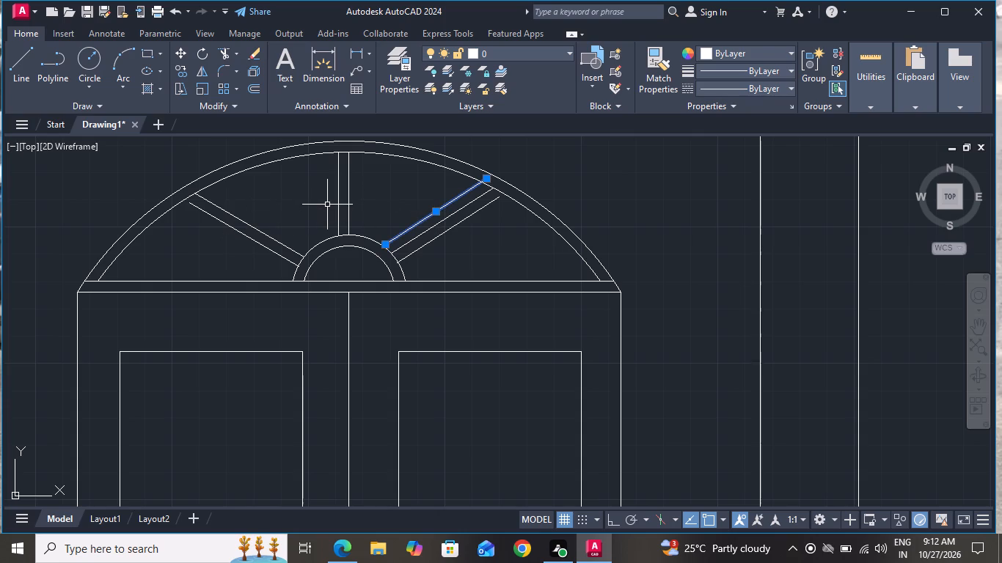
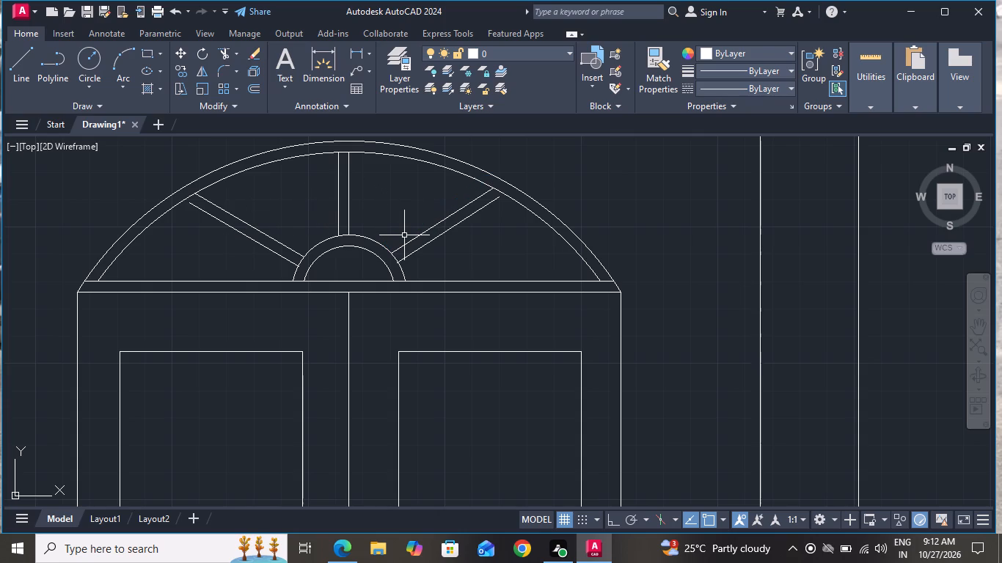
# Extend the lower lines of the right and left sloping fanlight dividers to the inner large arc.
pyautogui.write('ex')
pyautogui.press('space')
pyautogui.press('space')
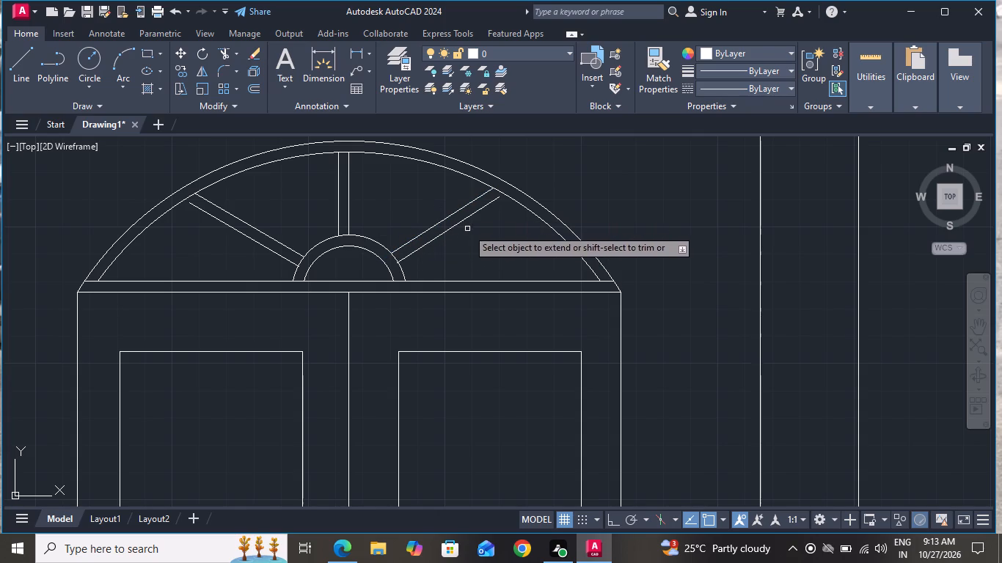
pyautogui.click(485, 207)
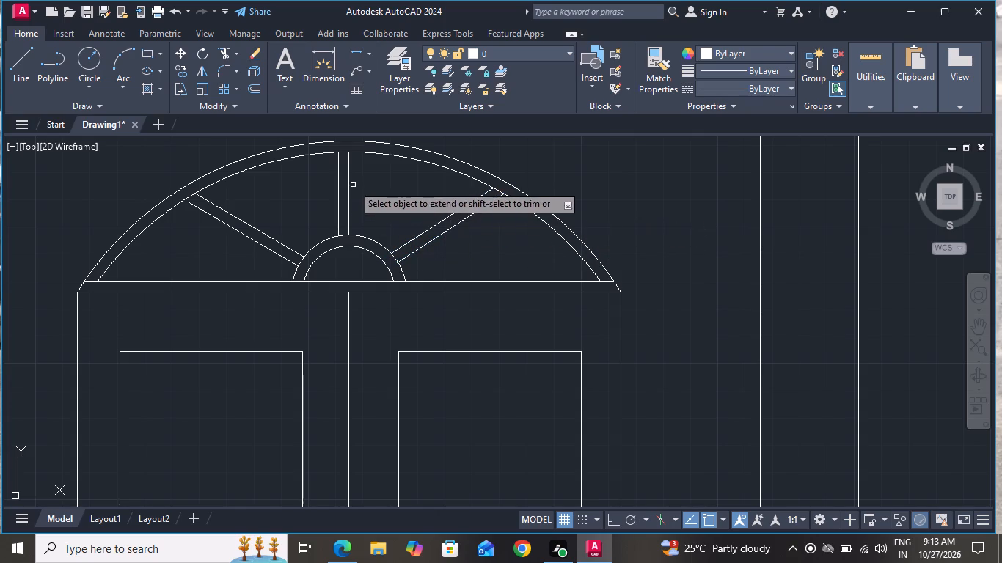
pyautogui.click(219, 220)
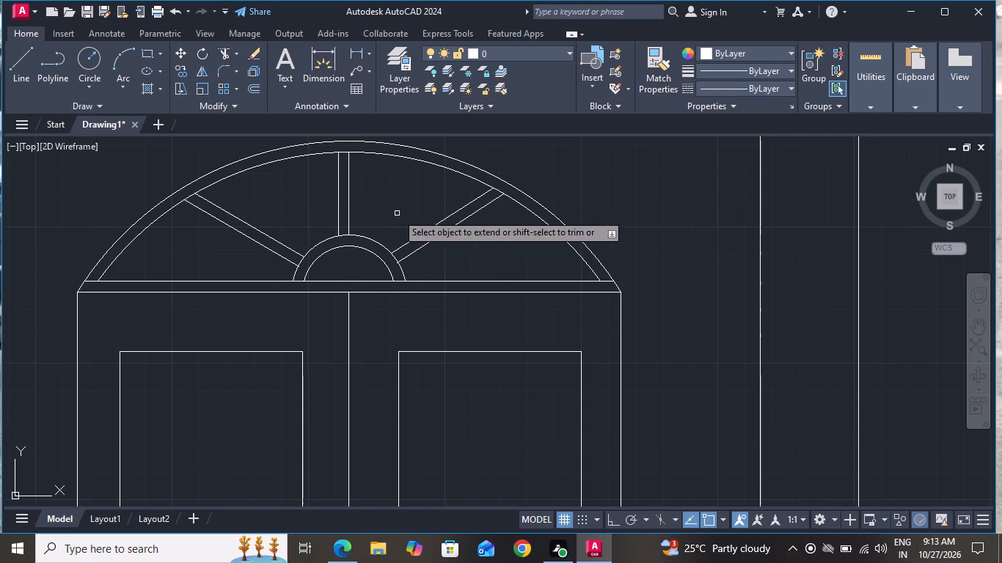
pyautogui.rightClick(468, 331)
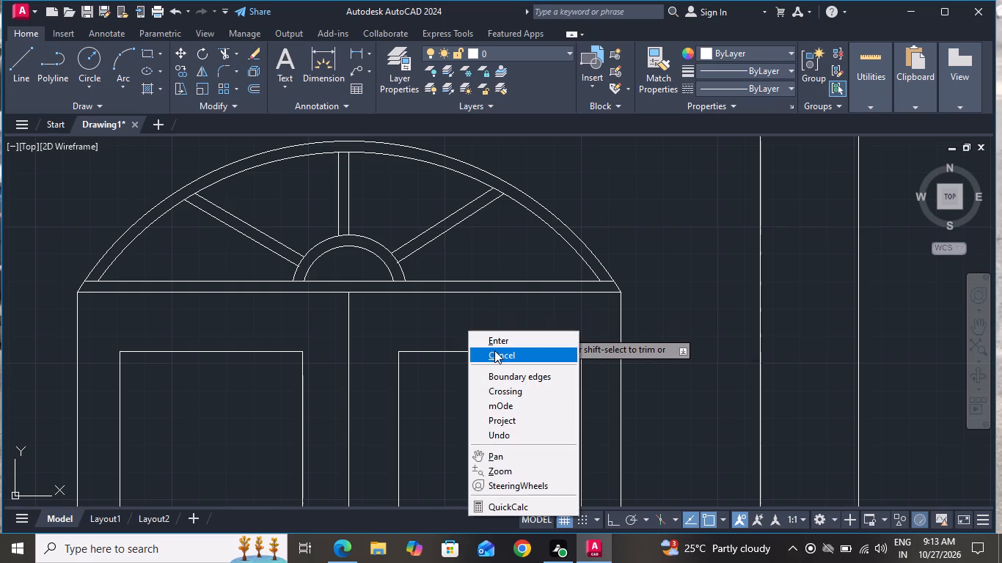
pyautogui.click(494, 350)
# Hatch the curved porch roof above the double door with the ANSI38 pattern.
pyautogui.scroll(-3, 520, 301)
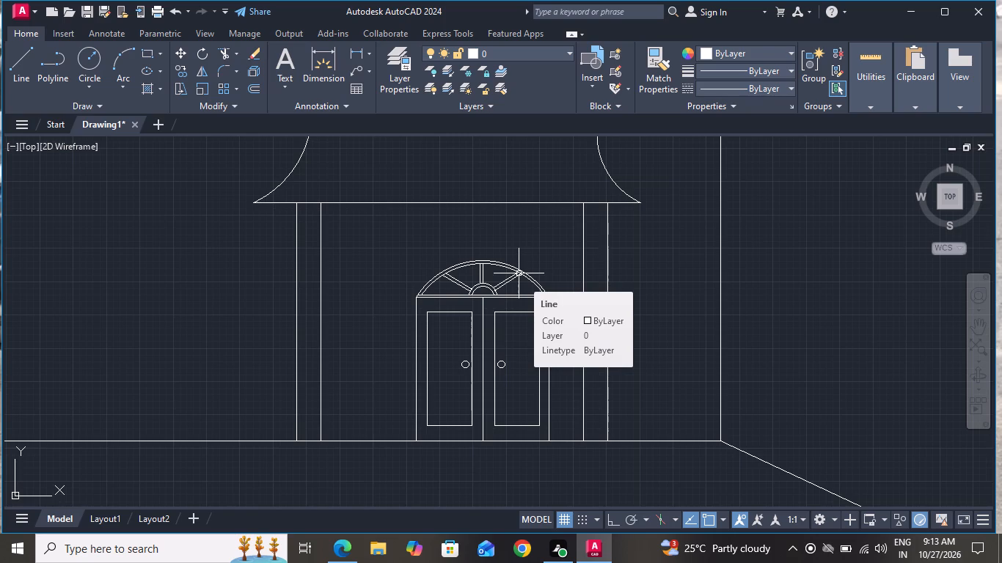
pyautogui.scroll(-1, 519, 273)
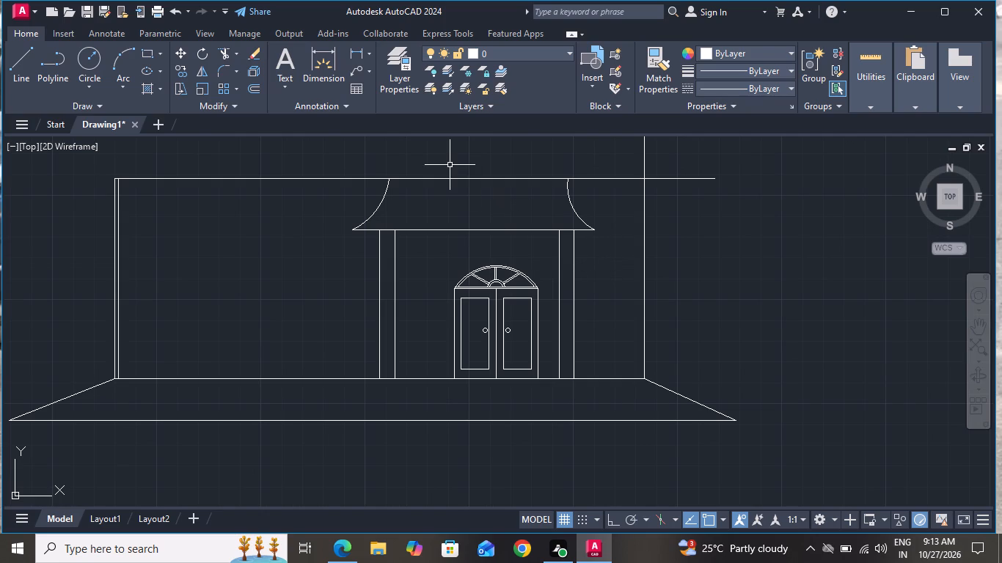
pyautogui.scroll(-1, 449, 164)
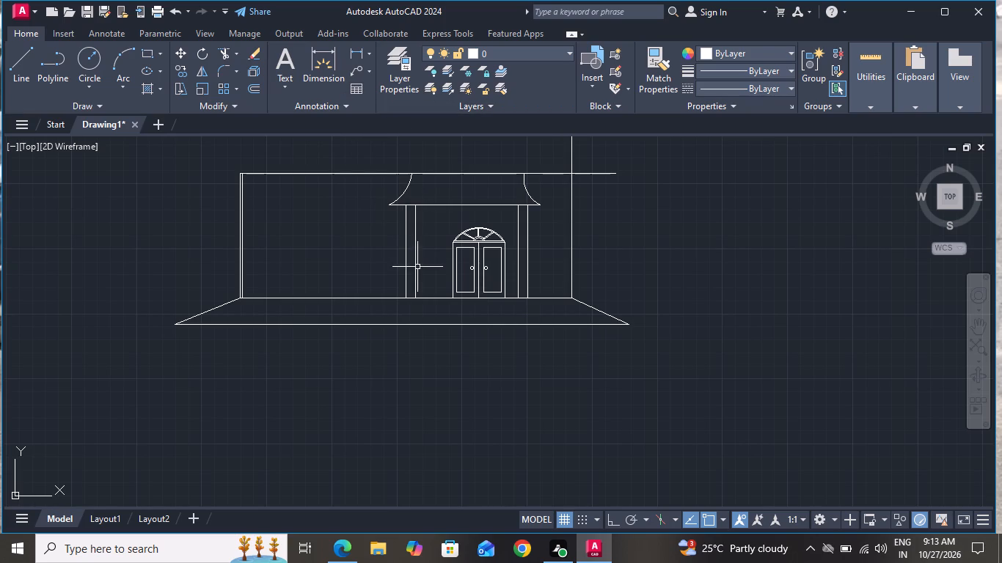
pyautogui.click(143, 92)
pyautogui.scroll(-1, 192, 67)
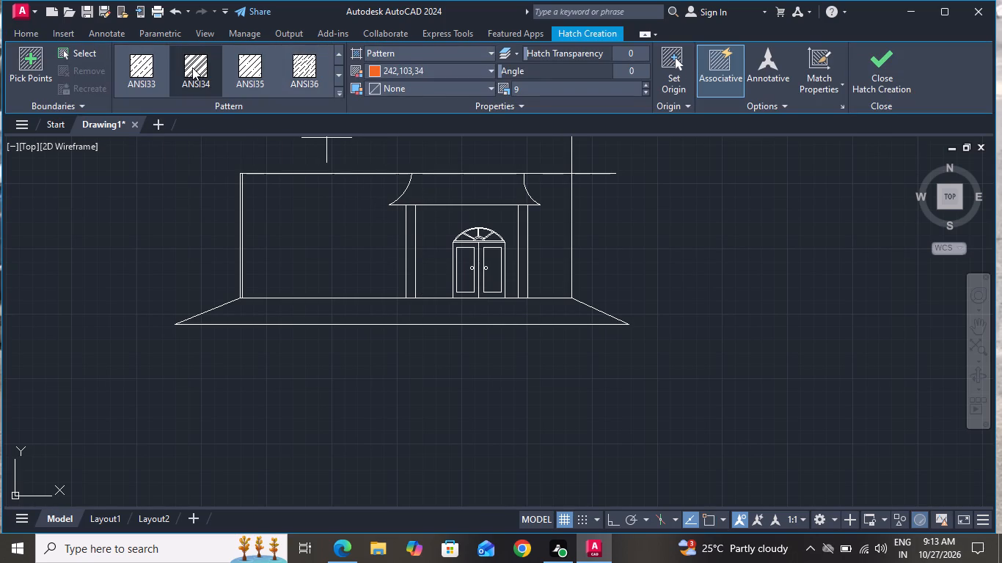
pyautogui.scroll(-2, 192, 67)
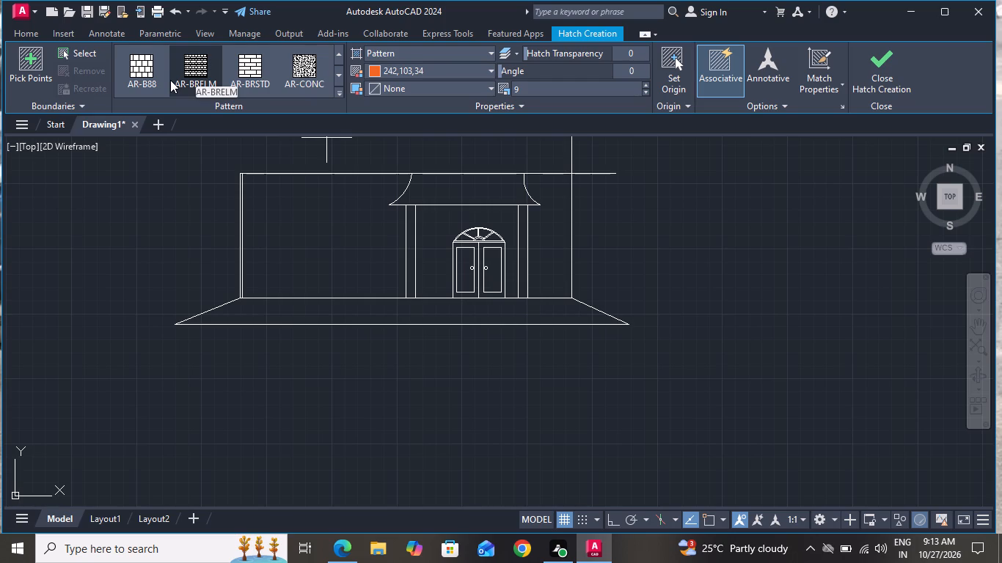
pyautogui.scroll(1, 170, 80)
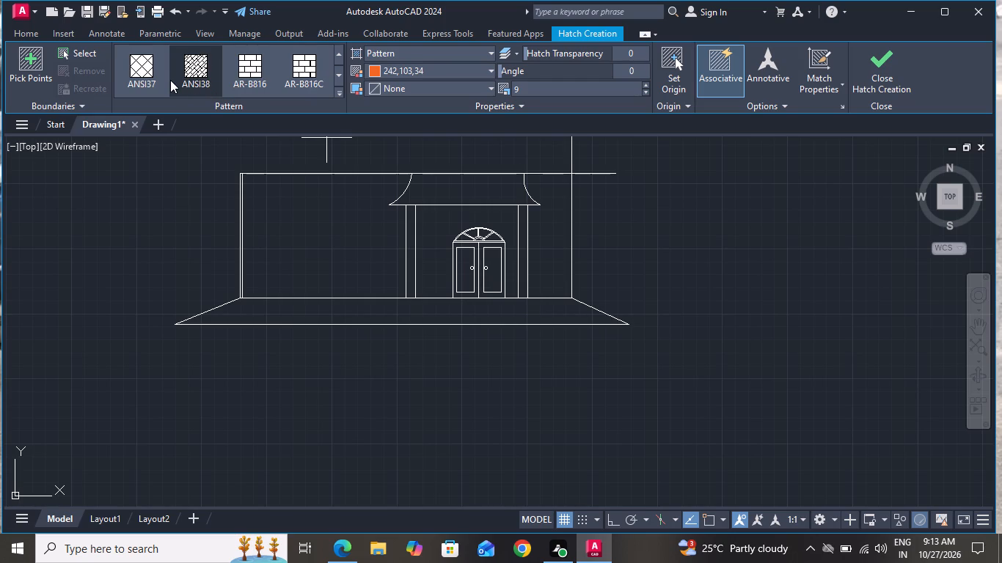
pyautogui.scroll(1, 188, 67)
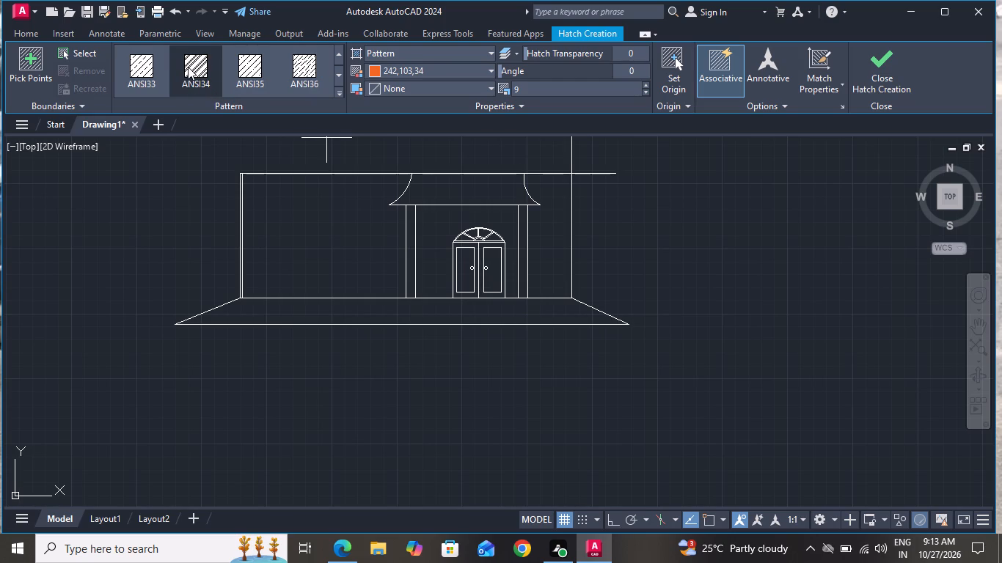
pyautogui.scroll(-1, 197, 62)
pyautogui.click(191, 66)
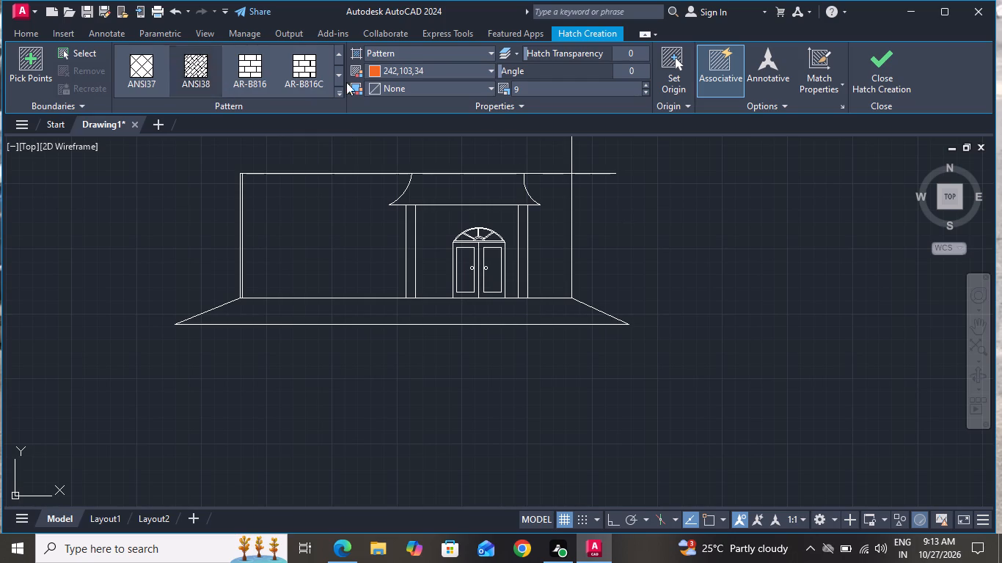
pyautogui.scroll(2, 443, 196)
pyautogui.click(443, 196)
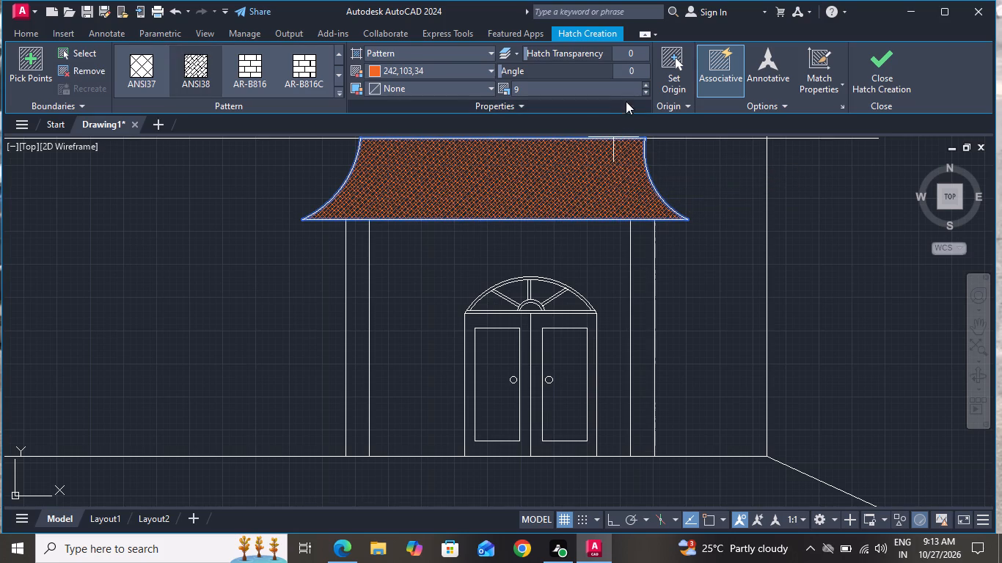
# Set the roof hatch colour to orange 248,153,30 and finish the hatch.
pyautogui.click(460, 68)
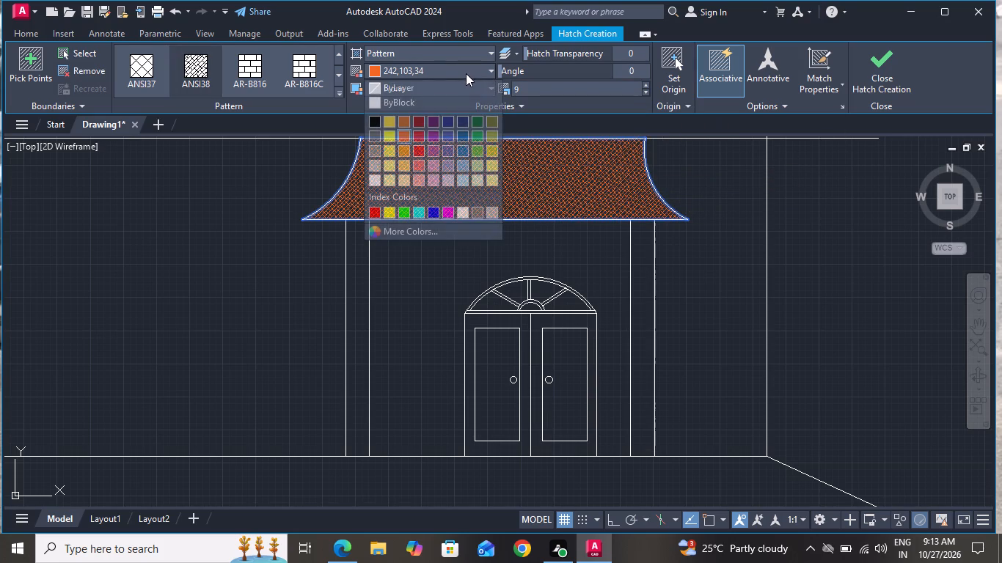
pyautogui.click(408, 155)
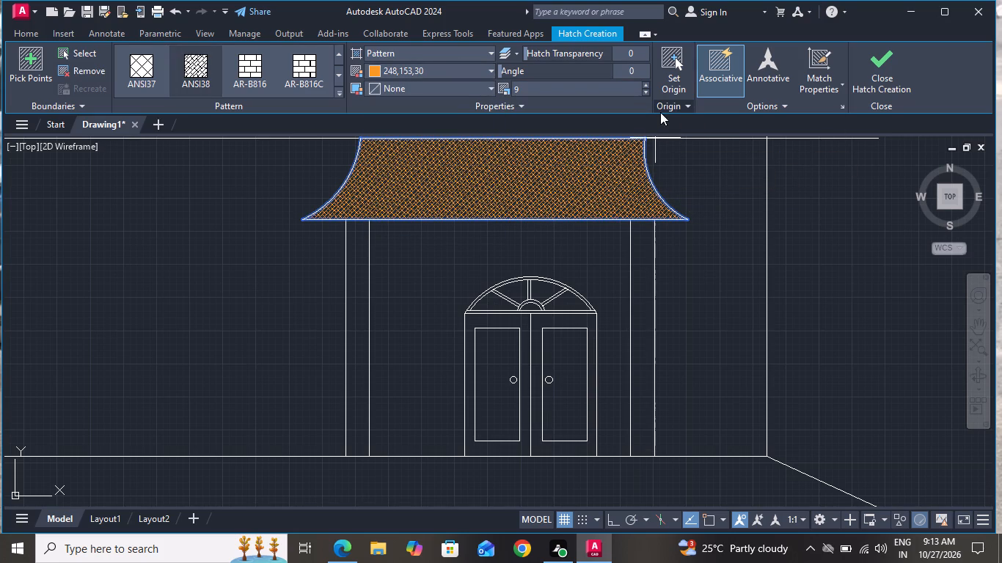
pyautogui.rightClick(720, 259)
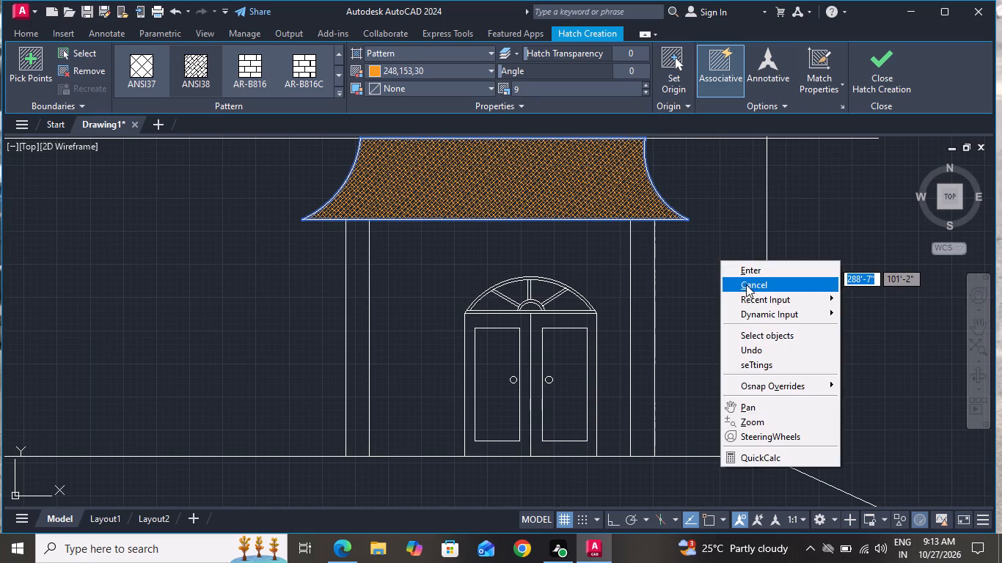
pyautogui.click(747, 284)
# Draw a rectangle about 8'-11" wide and 2' high on the porch roof's top edge, spanning its full width.
pyautogui.scroll(-2, 692, 323)
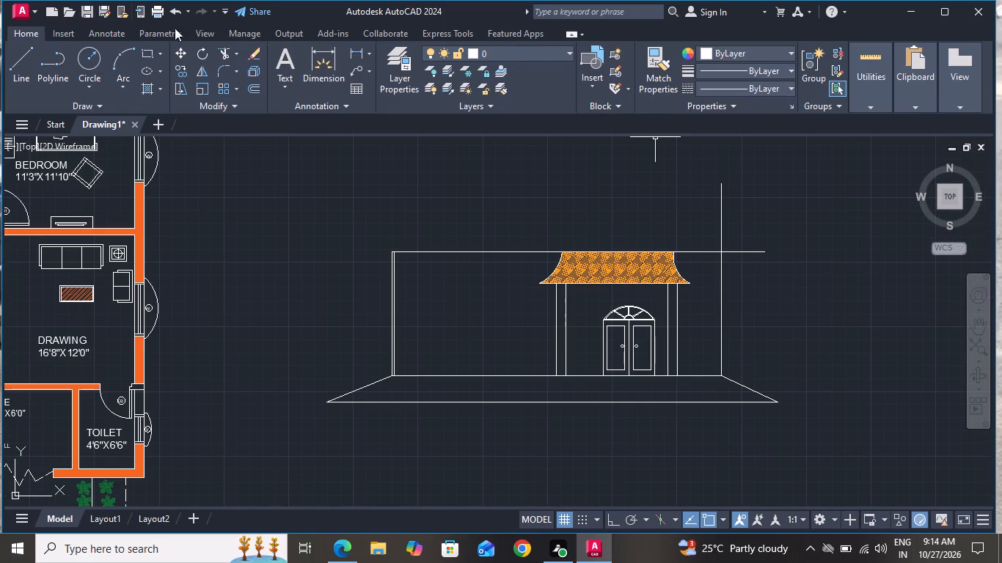
pyautogui.click(147, 46)
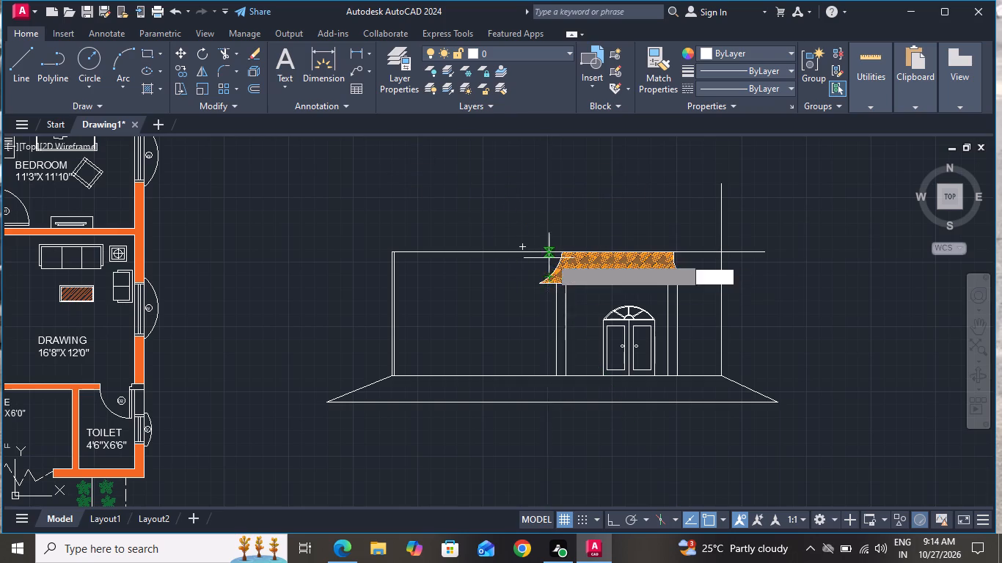
pyautogui.scroll(2, 564, 224)
pyautogui.click(553, 291)
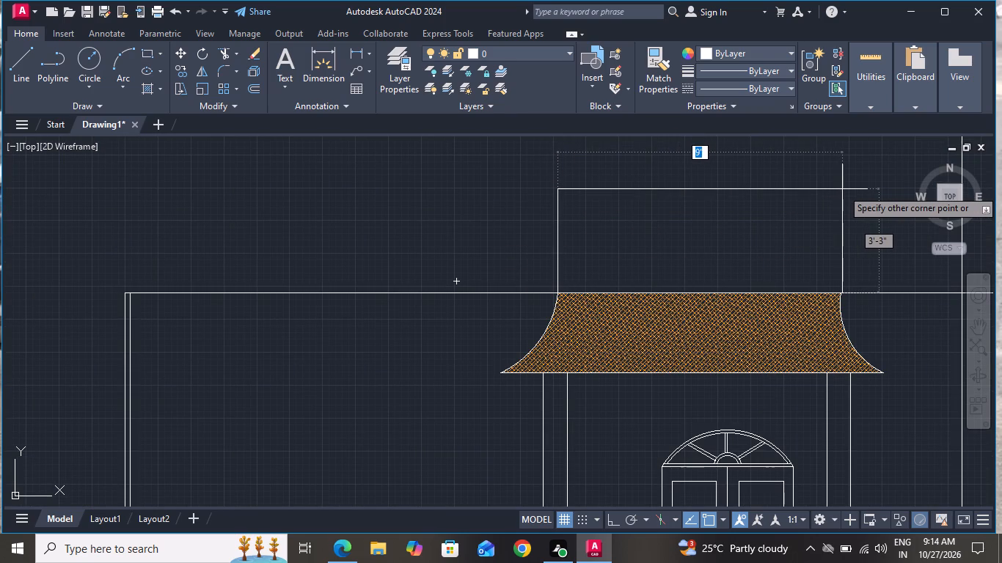
pyautogui.click(841, 231)
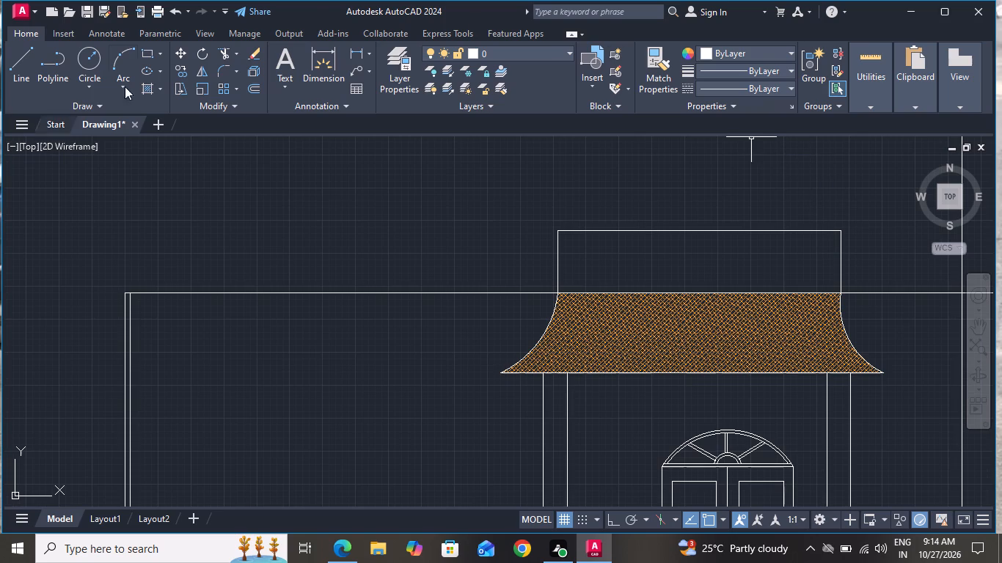
# Draw a smaller rectangle about 3'-5" by 1'-4" inside the rectangle above the porch roof.
pyautogui.click(142, 54)
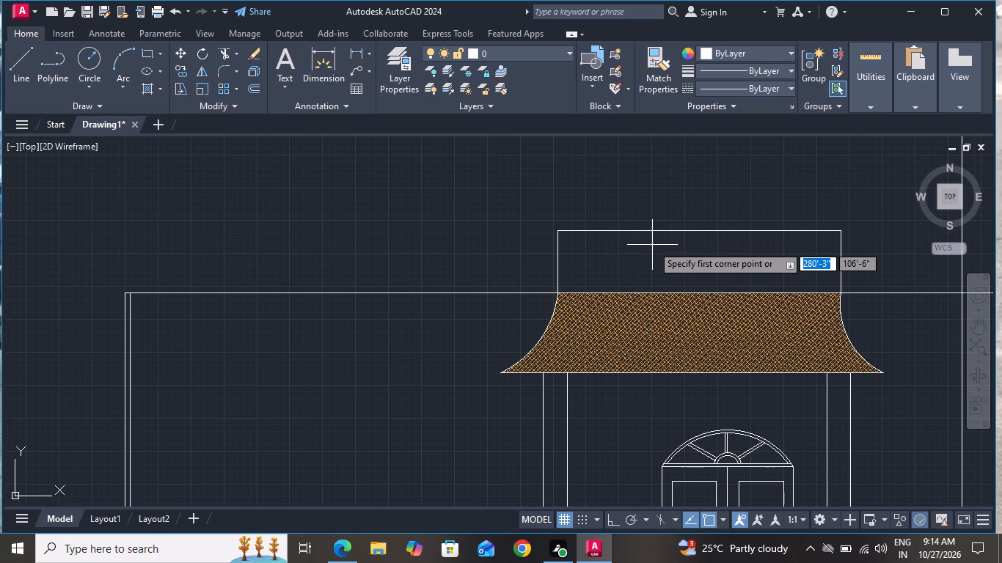
pyautogui.click(652, 244)
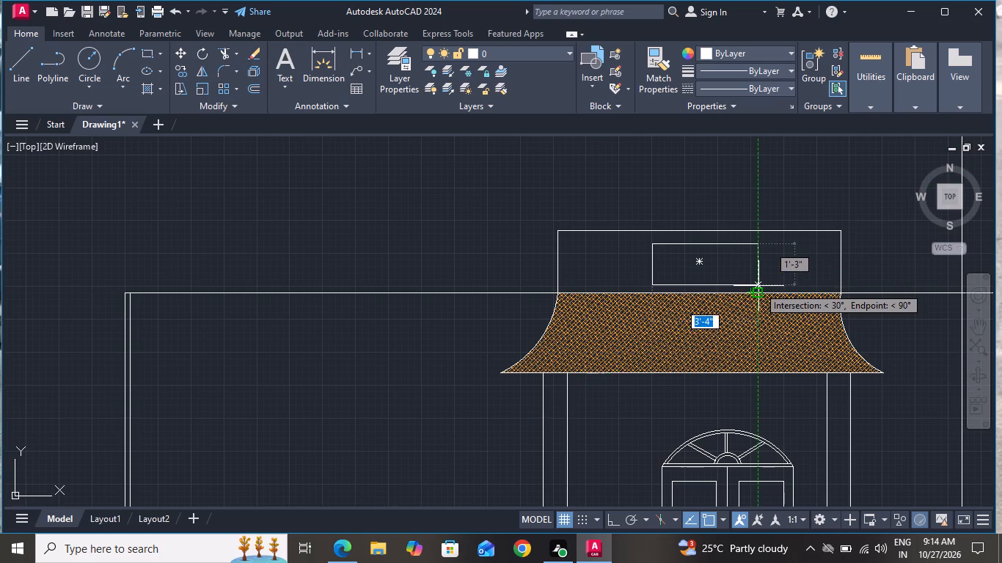
pyautogui.scroll(2, 758, 285)
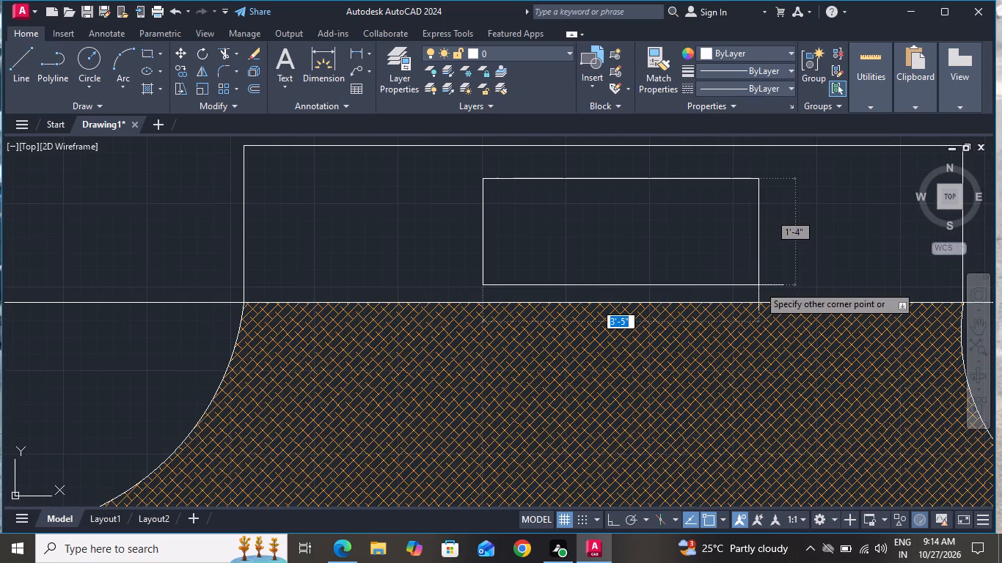
pyautogui.click(758, 285)
pyautogui.scroll(-1, 758, 290)
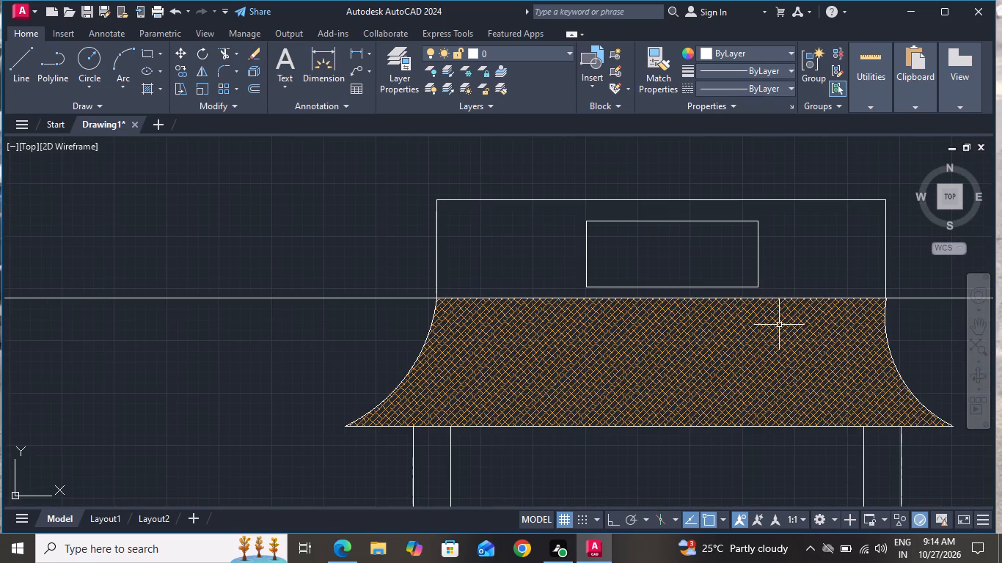
# Move the small inner rectangle slightly left and up within the larger rectangle above the roof.
pyautogui.click(776, 227)
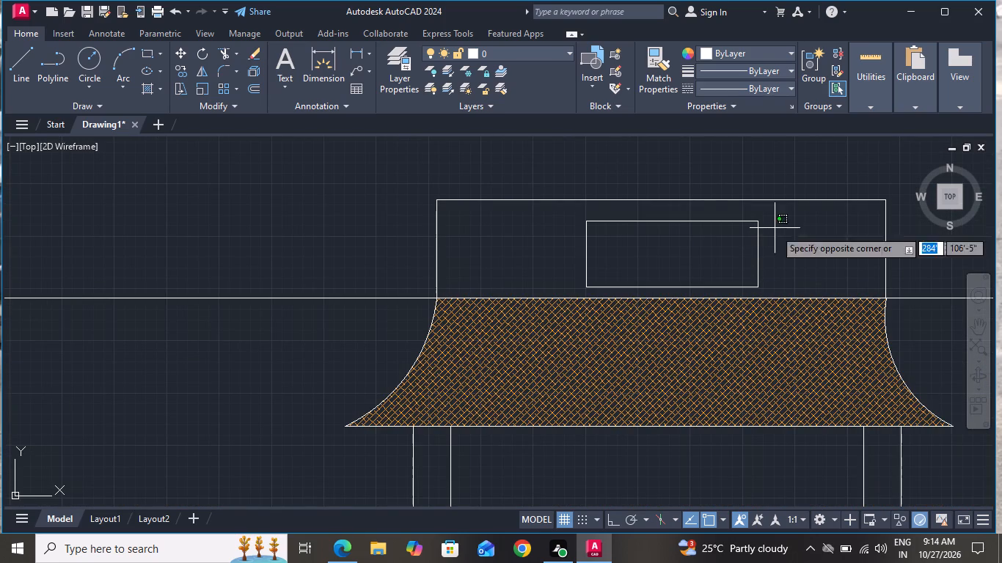
pyautogui.click(544, 259)
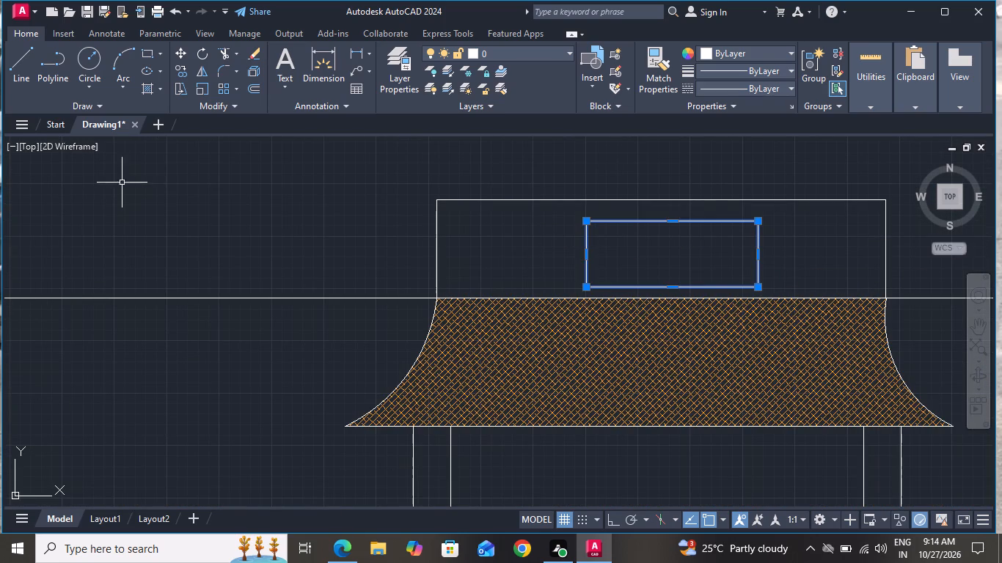
pyautogui.click(174, 48)
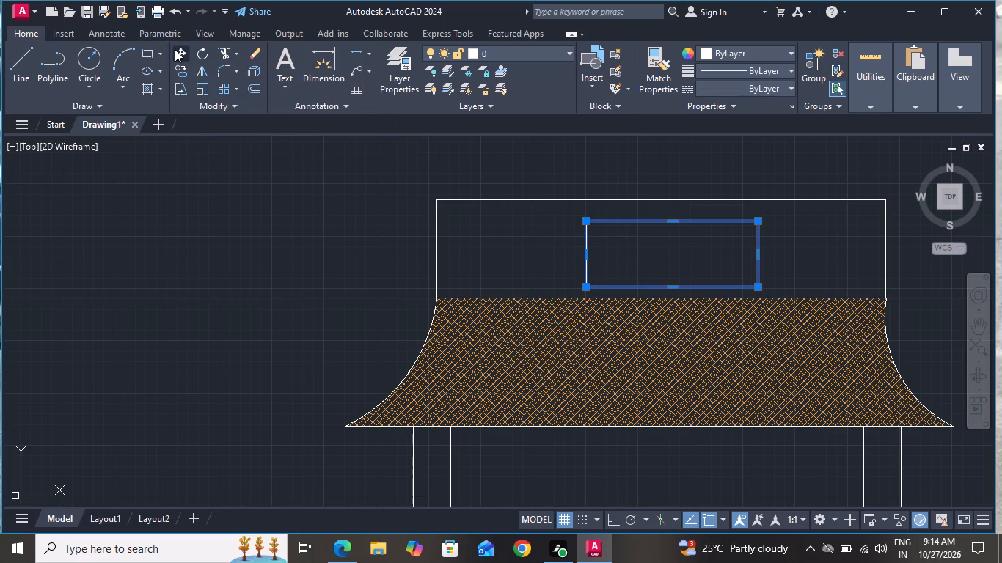
pyautogui.click(582, 251)
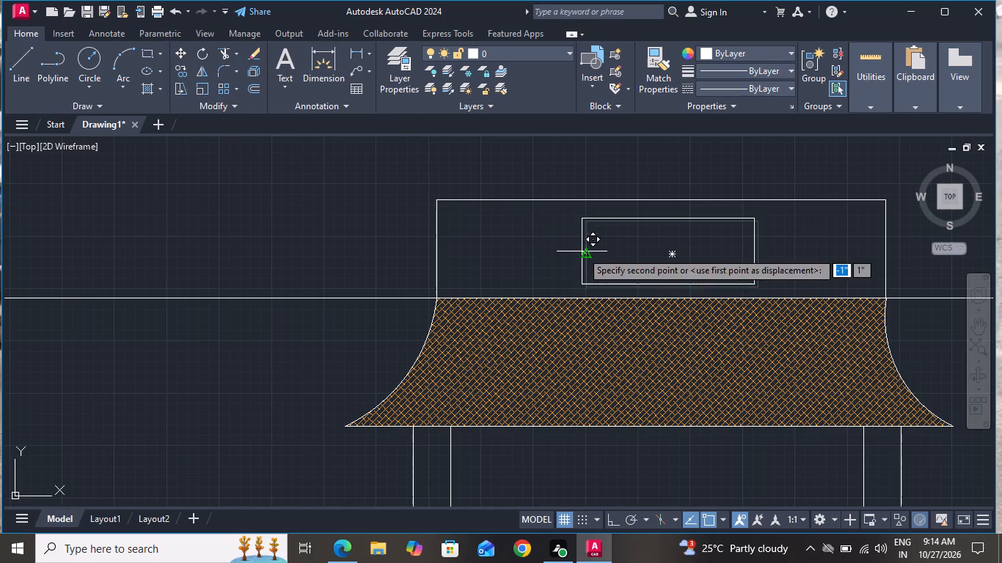
pyautogui.click(574, 251)
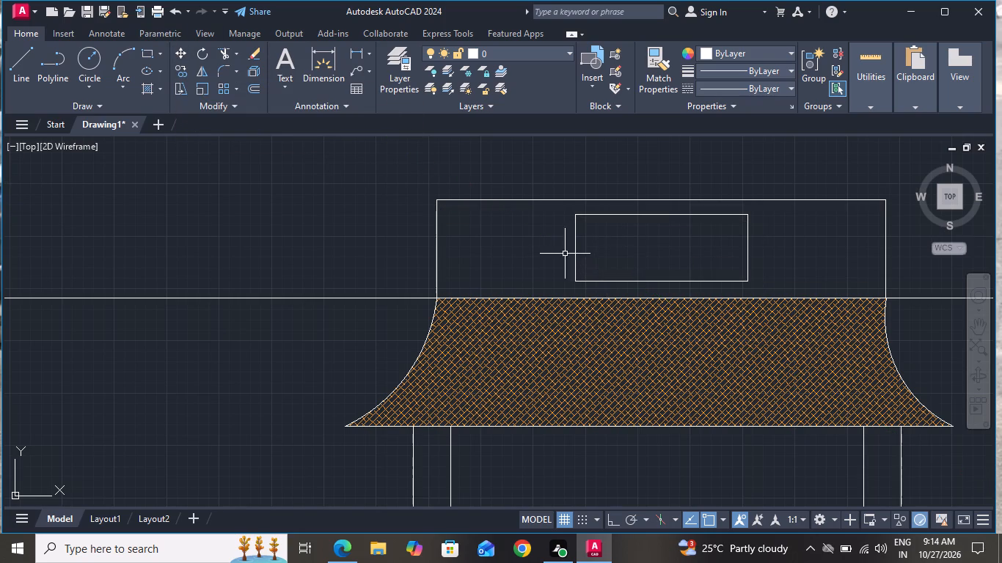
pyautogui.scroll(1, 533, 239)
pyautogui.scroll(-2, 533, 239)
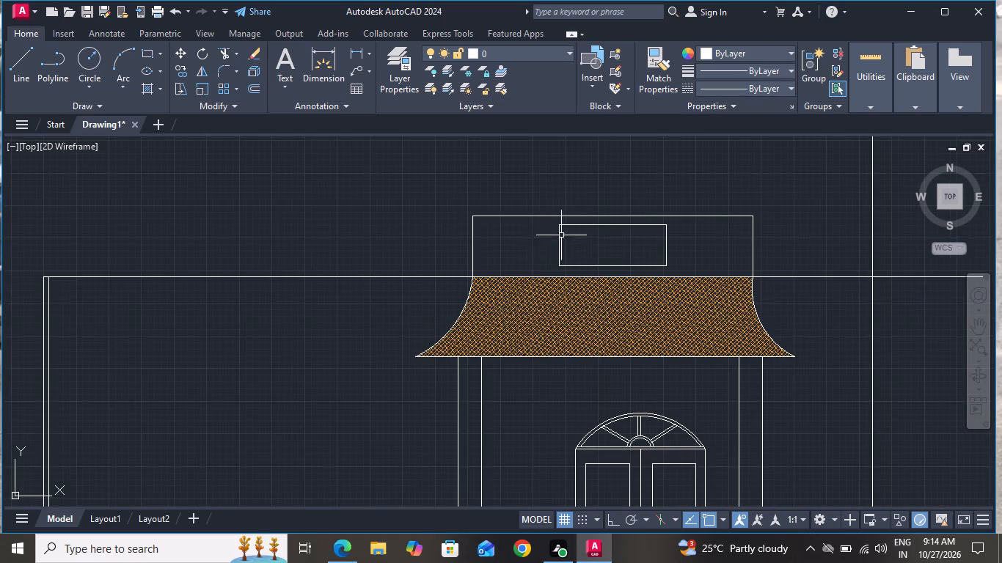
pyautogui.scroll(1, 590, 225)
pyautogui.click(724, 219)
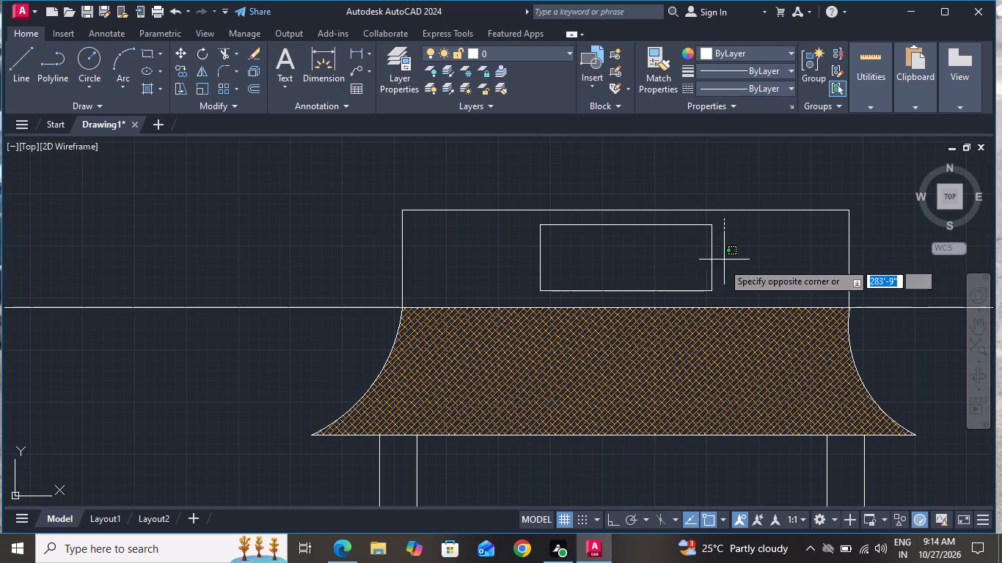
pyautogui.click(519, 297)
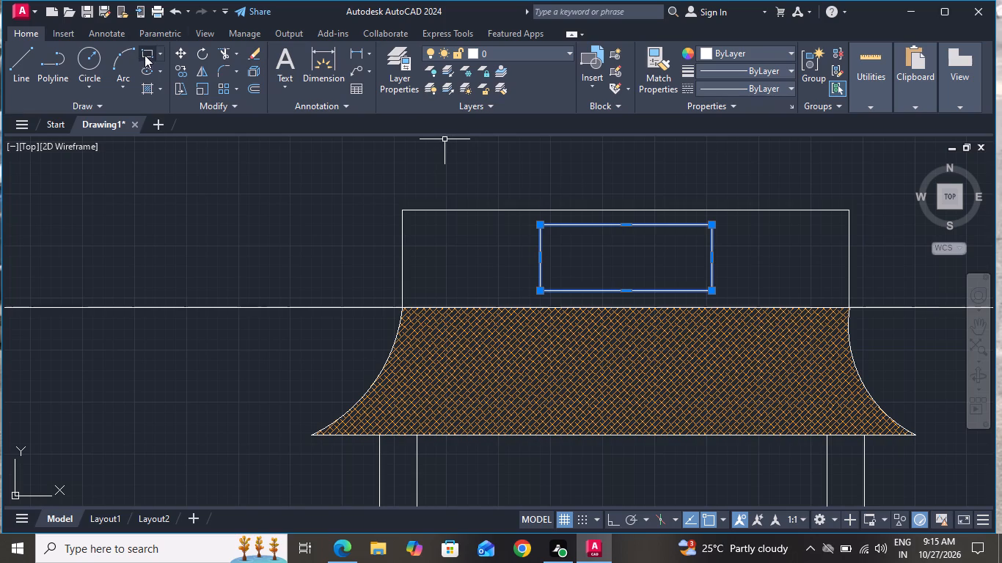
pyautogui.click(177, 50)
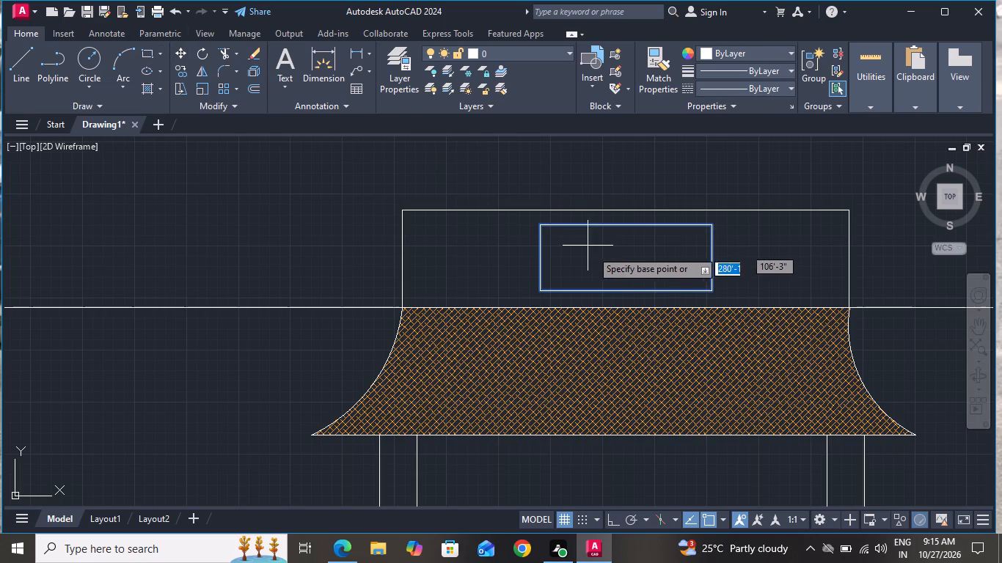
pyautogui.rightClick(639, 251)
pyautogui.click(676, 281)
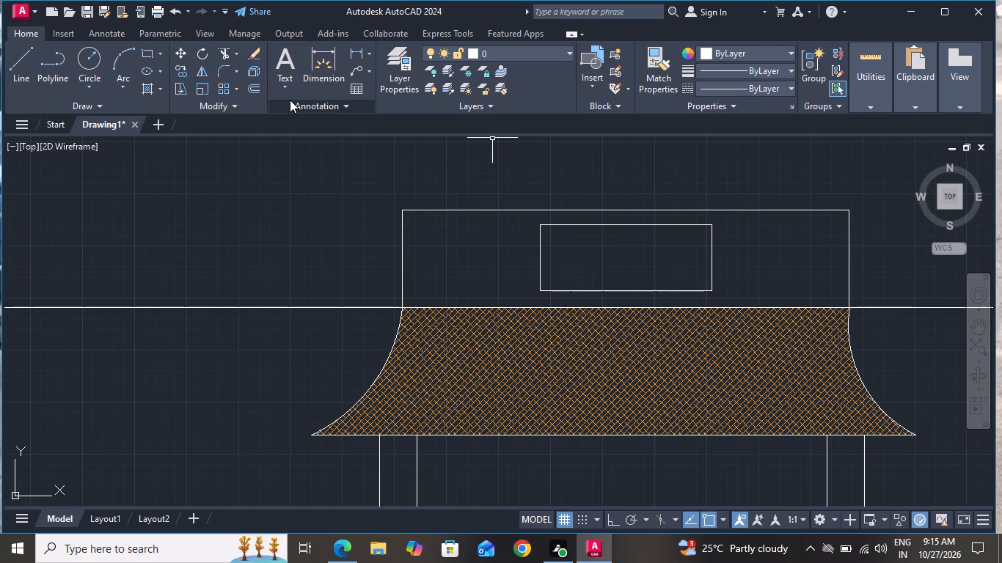
# Draw two short vertical lines from the small rectangle's bottom corners down to the porch roof's top edge.
pyautogui.click(19, 62)
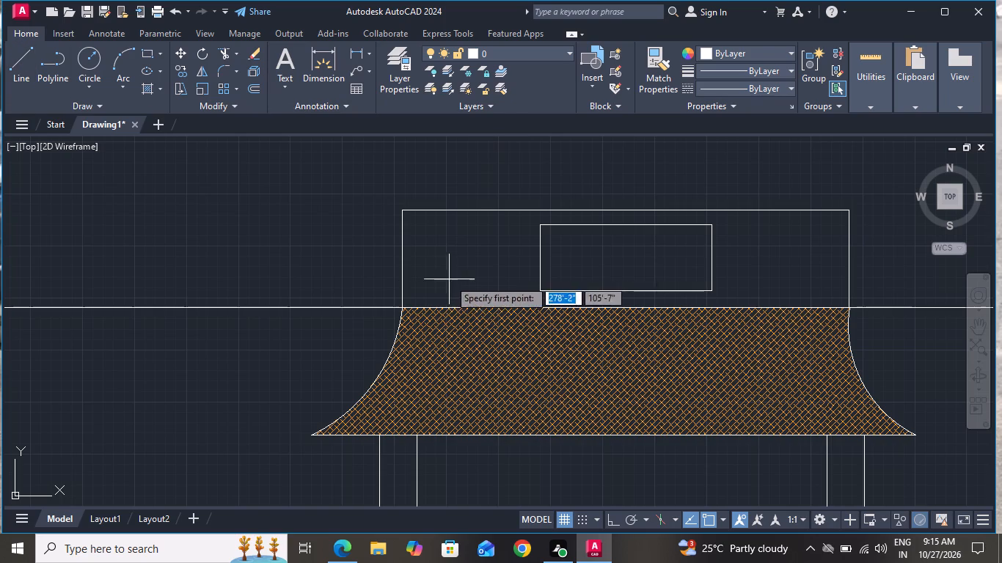
pyautogui.scroll(2, 591, 319)
pyautogui.click(461, 245)
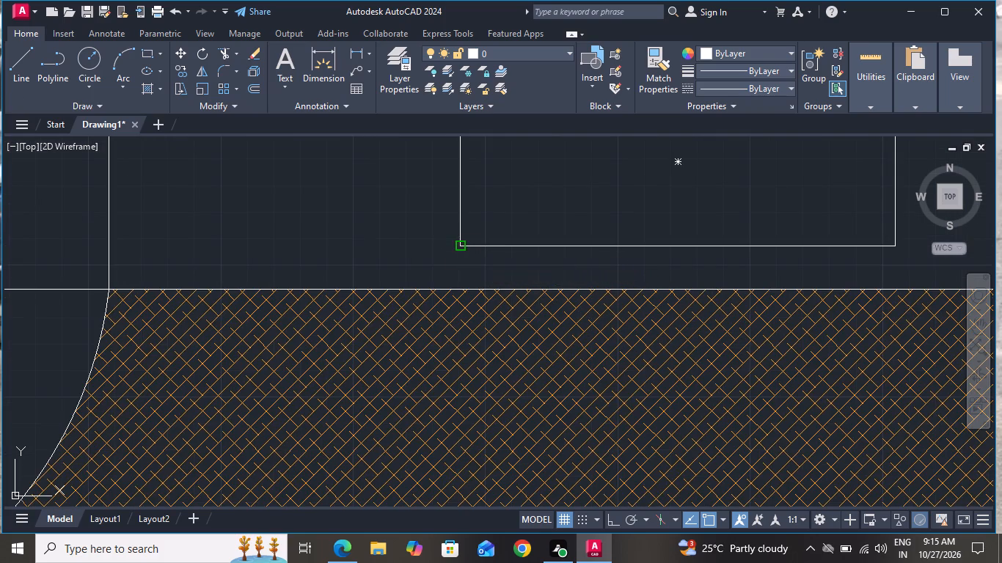
pyautogui.click(458, 284)
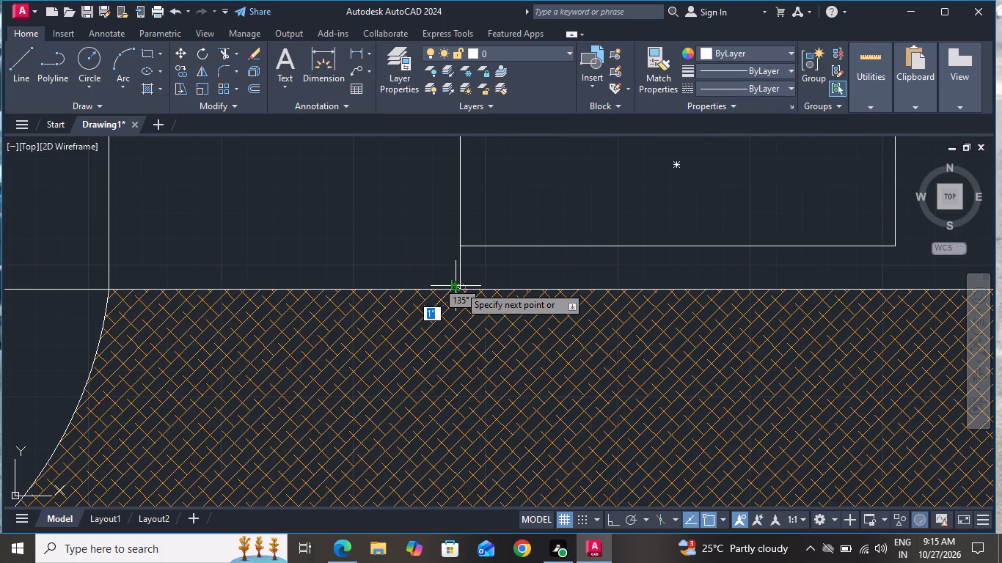
pyautogui.rightClick(459, 286)
pyautogui.click(511, 316)
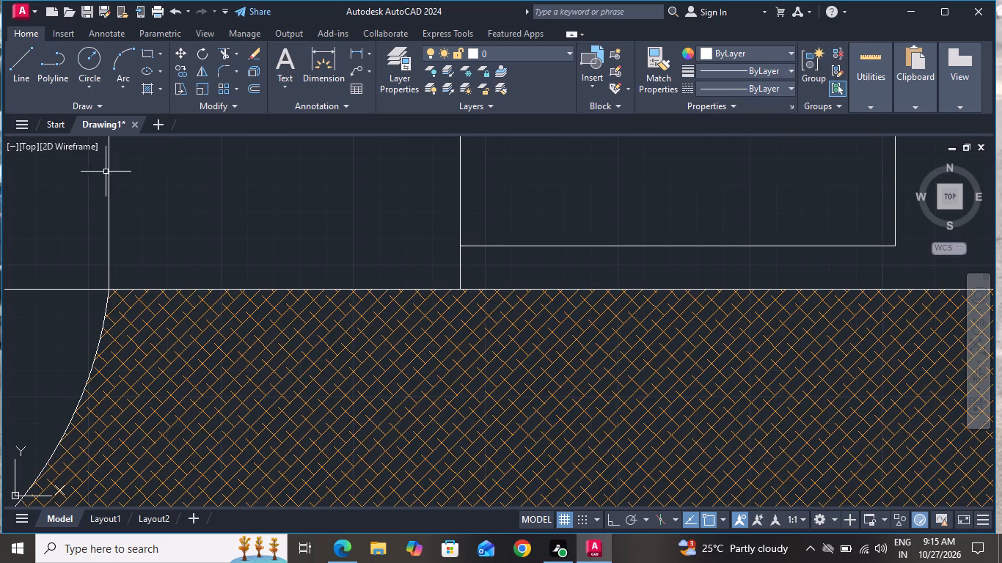
pyautogui.click(13, 59)
pyautogui.scroll(-1, 224, 236)
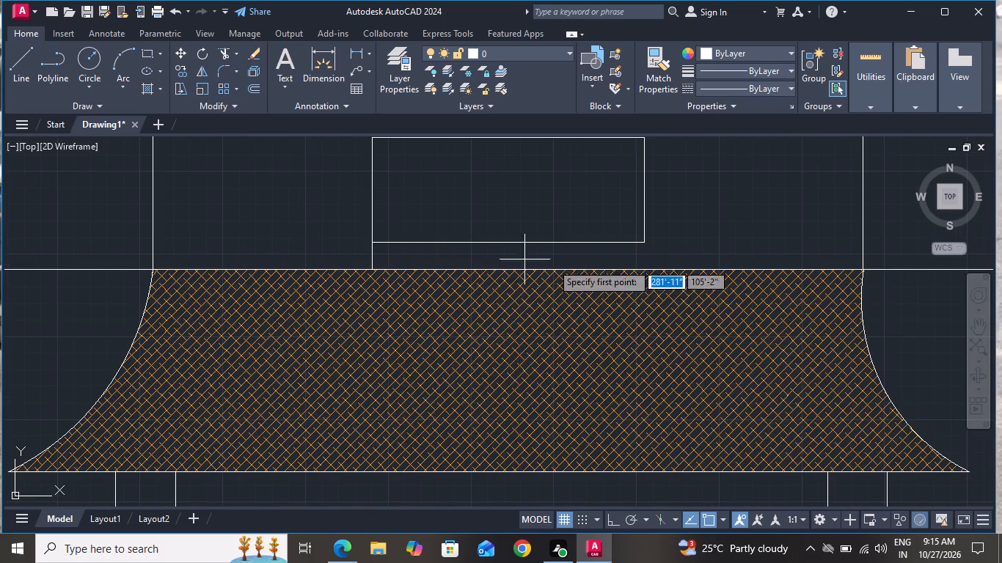
pyautogui.click(645, 244)
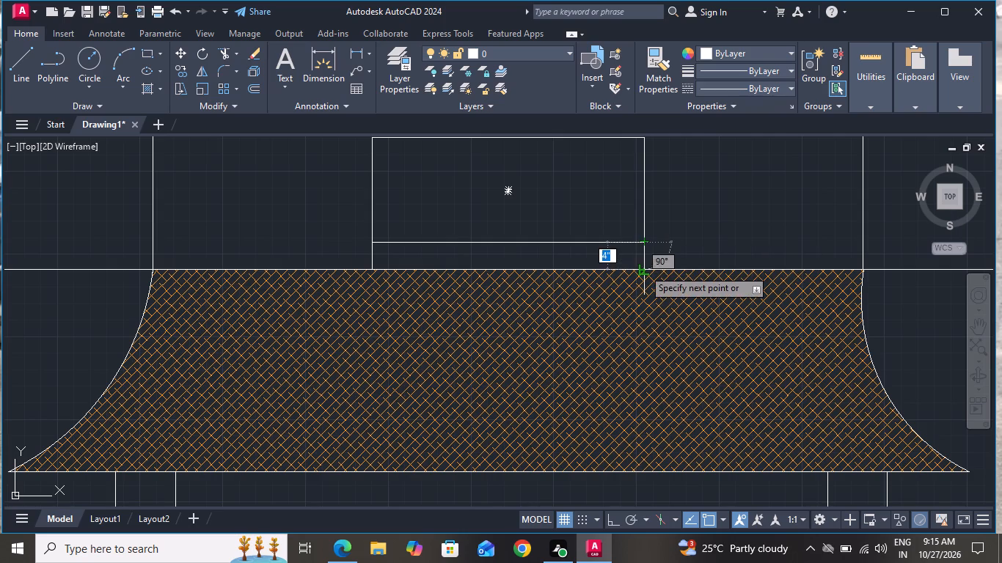
pyautogui.click(643, 269)
pyautogui.rightClick(646, 268)
pyautogui.click(678, 286)
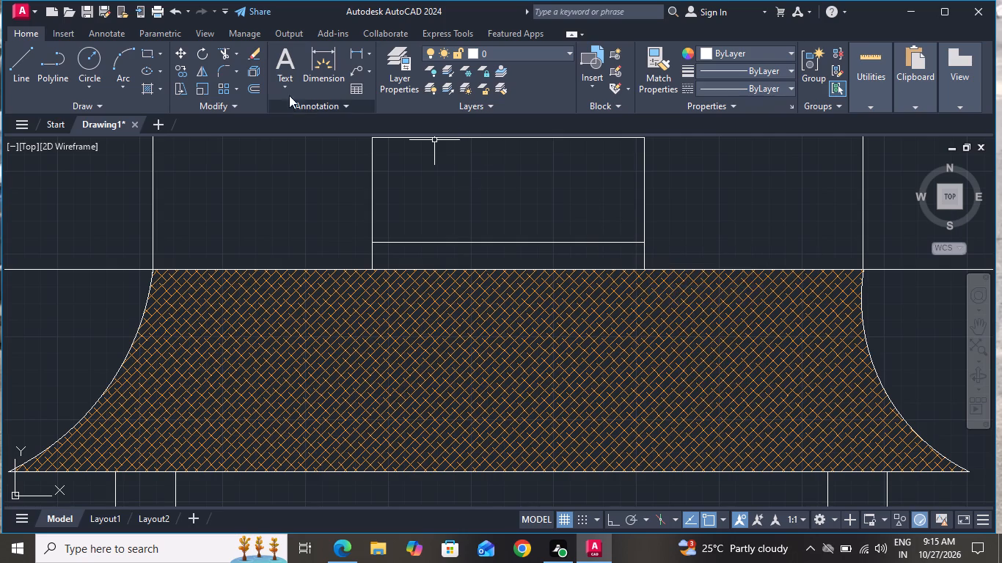
# Trim away the small rectangle's bottom edge between the two short vertical lines.
pyautogui.click(224, 53)
pyautogui.click(543, 227)
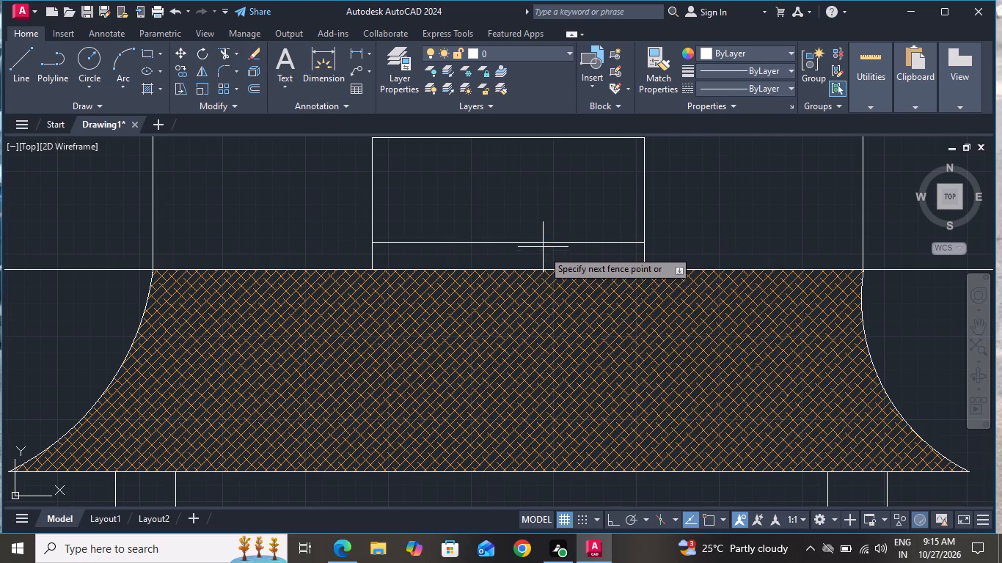
pyautogui.click(543, 251)
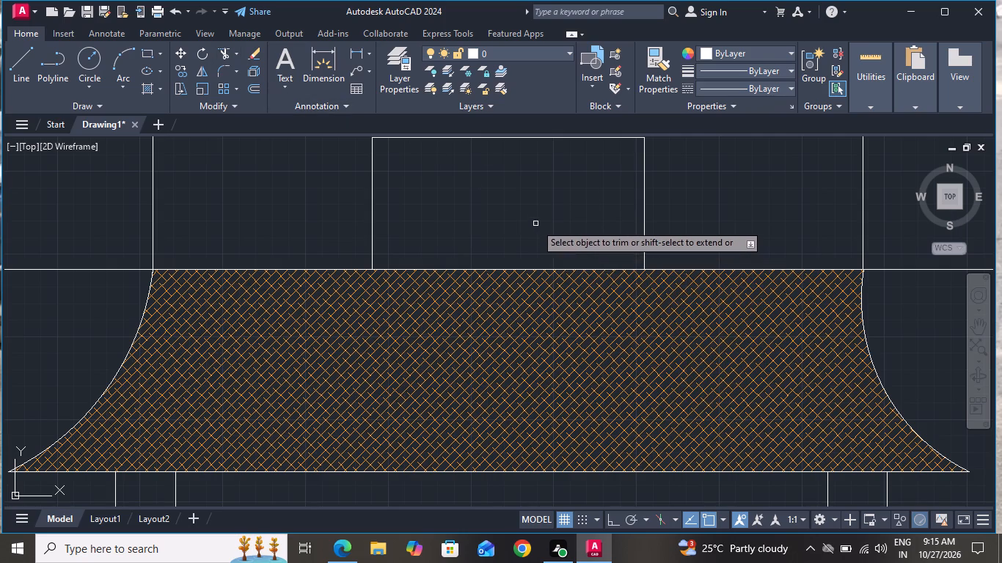
pyautogui.rightClick(535, 224)
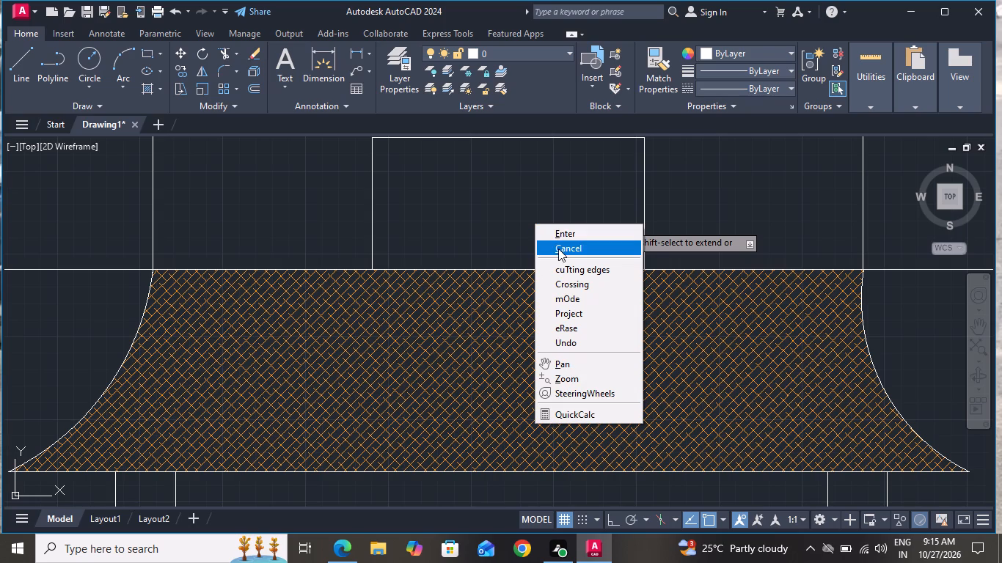
pyautogui.click(558, 249)
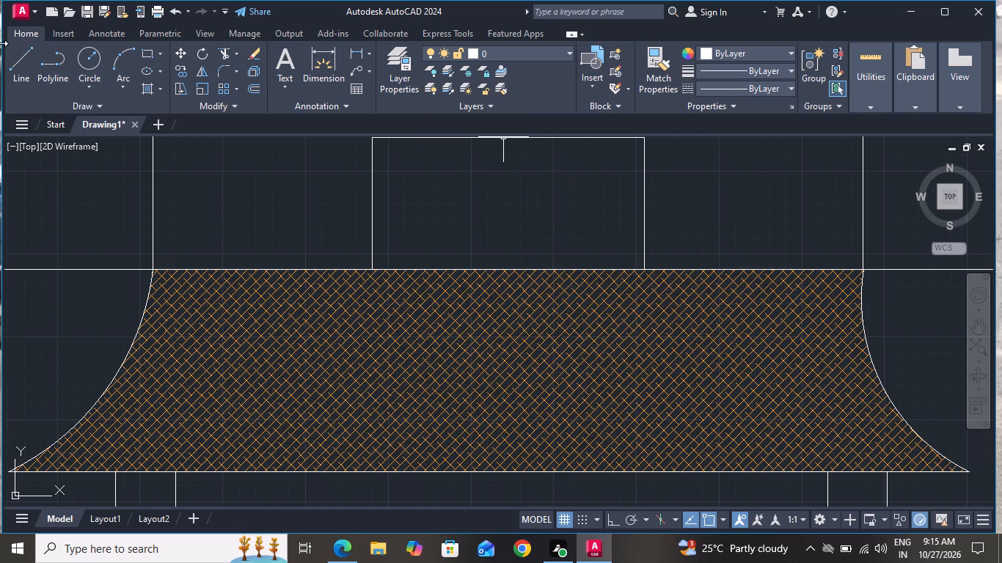
# Draw a smaller rectangle about 1'-10" wide inside the extended frame above the roof.
pyautogui.click(152, 57)
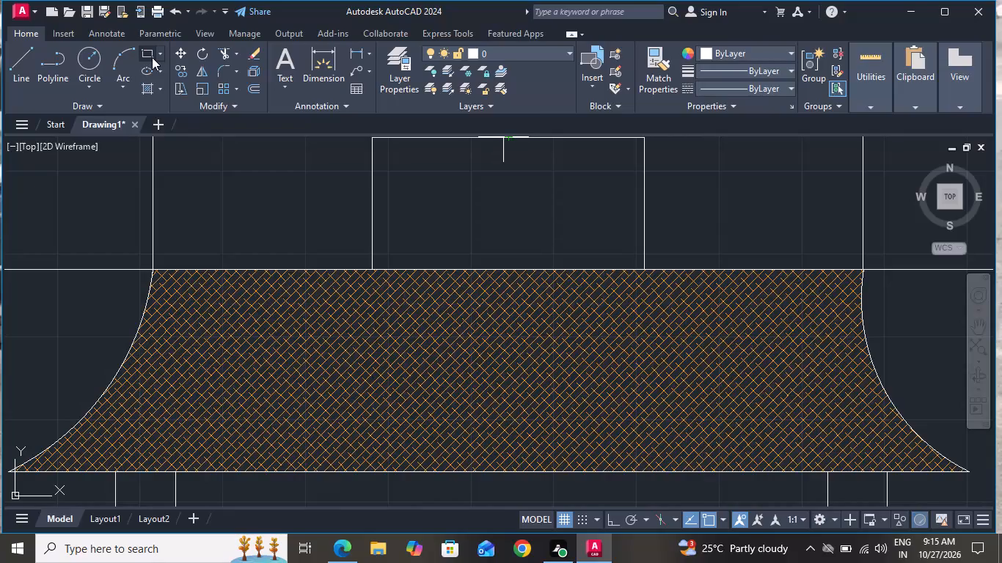
pyautogui.click(439, 183)
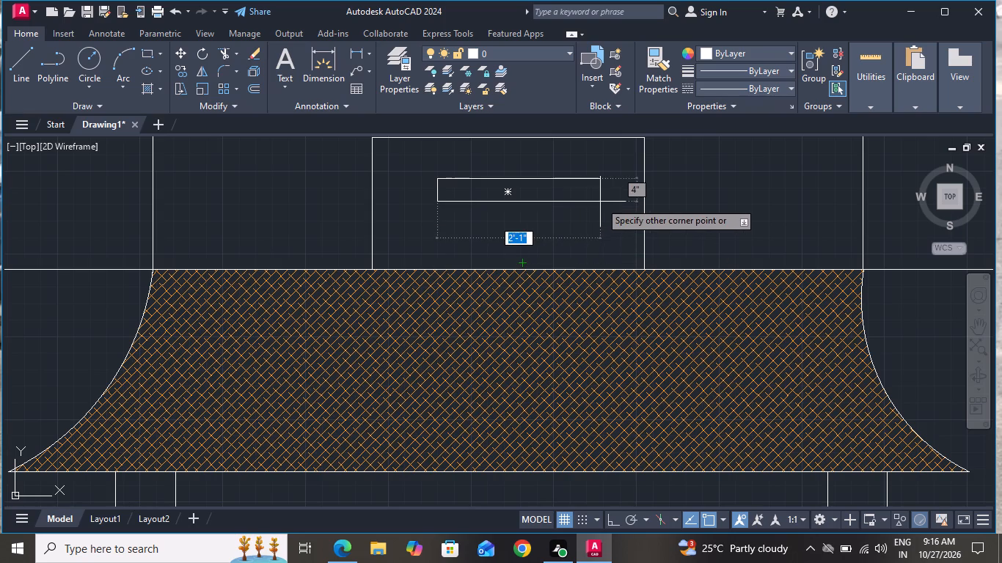
pyautogui.click(579, 237)
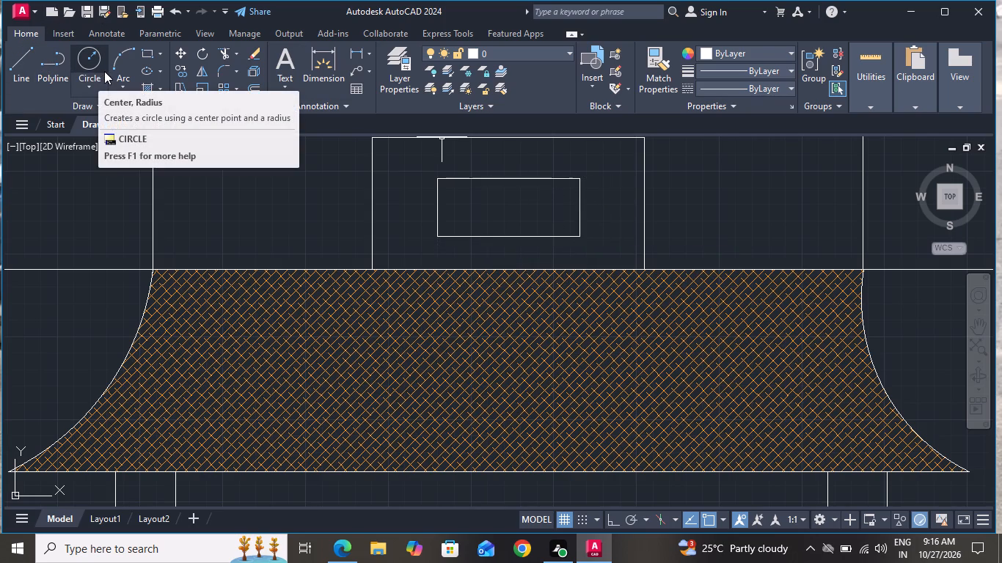
# With Ortho on, draw a horizontal line about 10" long from the innermost rectangle's top-left corner to the frame's left side.
pyautogui.click(19, 57)
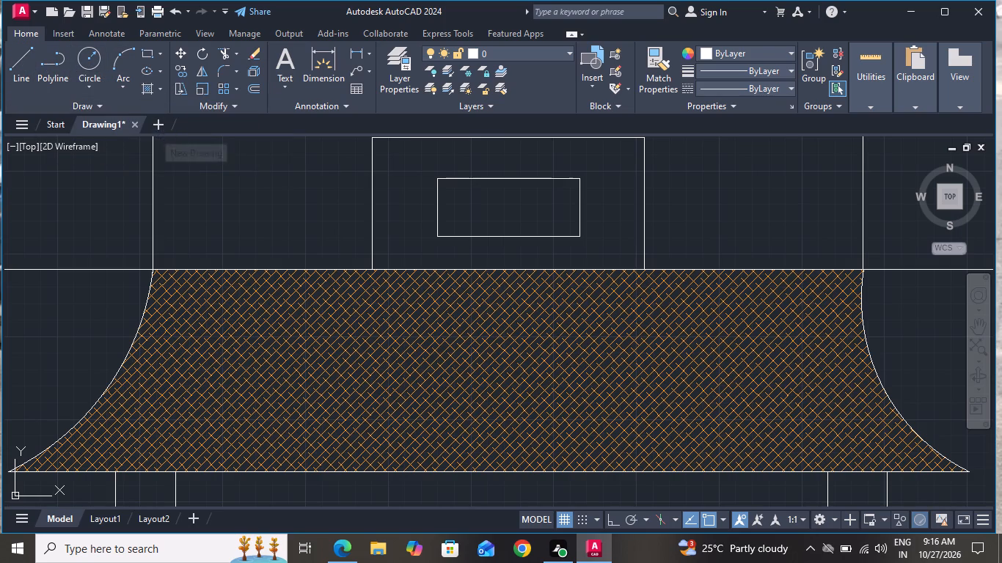
pyautogui.scroll(-1, 208, 160)
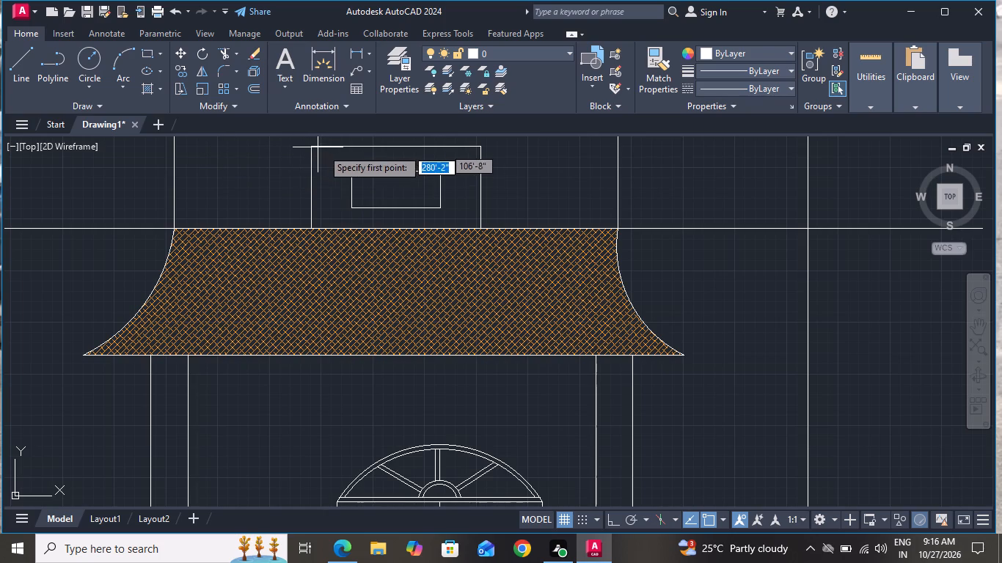
pyautogui.scroll(-1, 334, 161)
pyautogui.scroll(3, 338, 160)
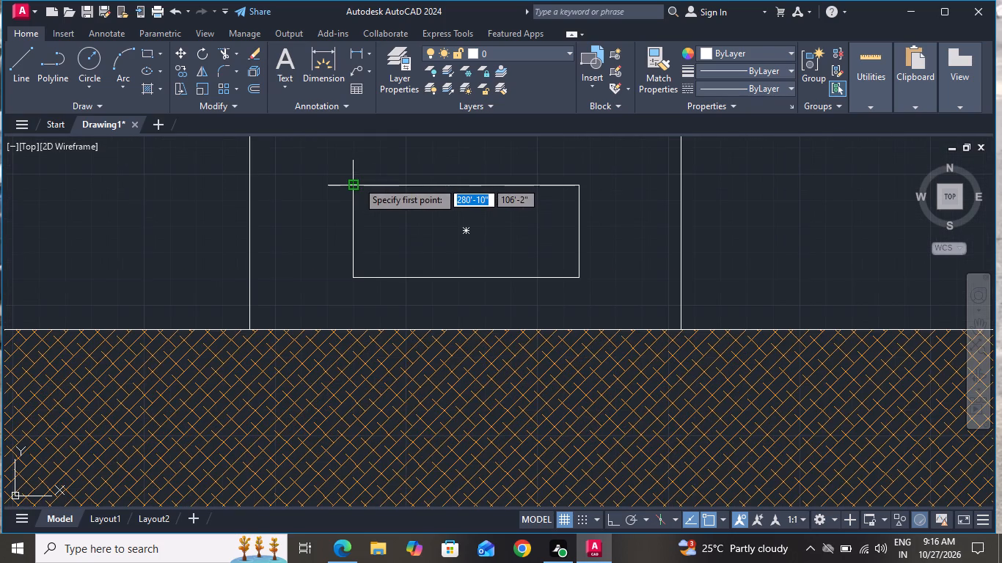
pyautogui.click(357, 181)
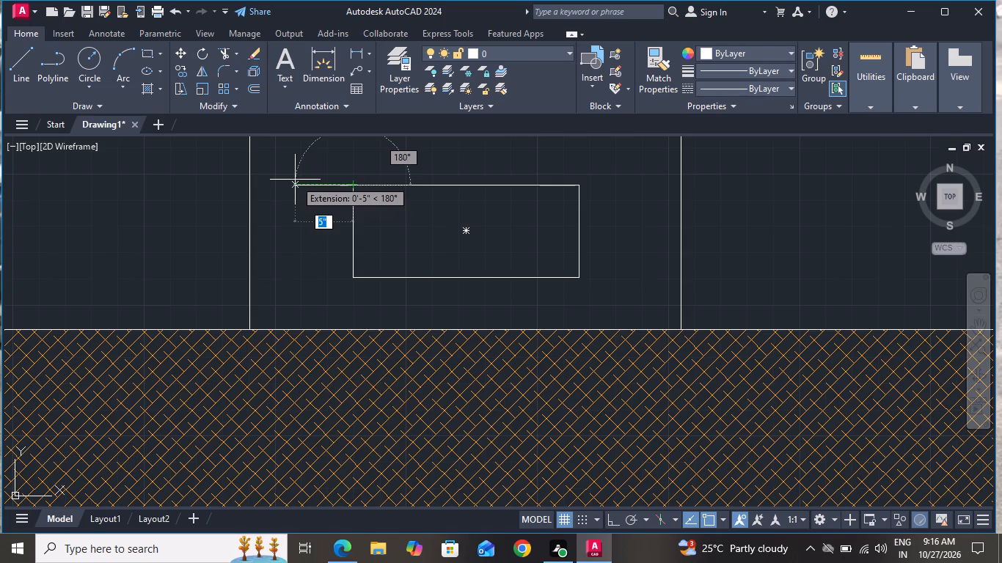
pyautogui.scroll(1, 279, 169)
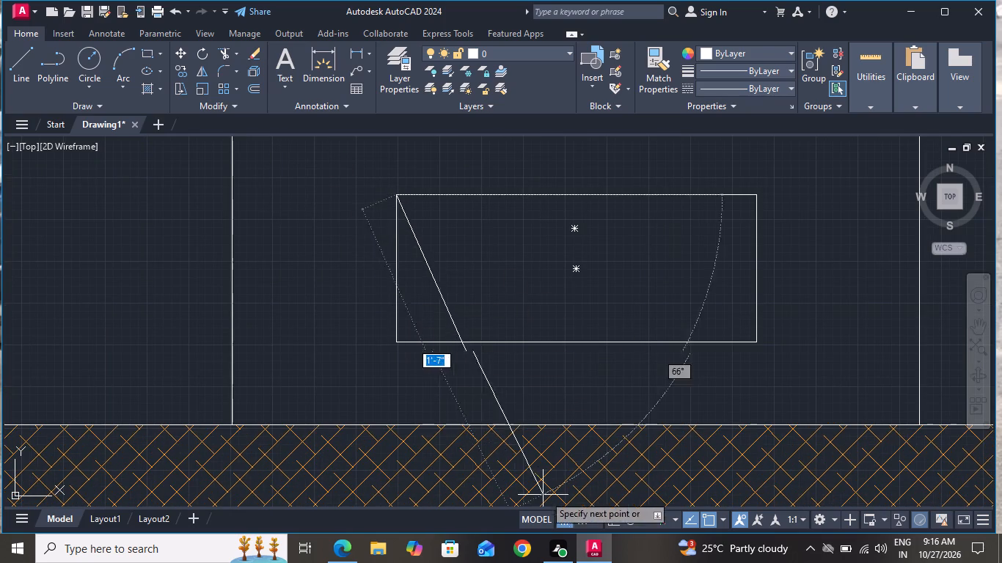
pyautogui.click(619, 522)
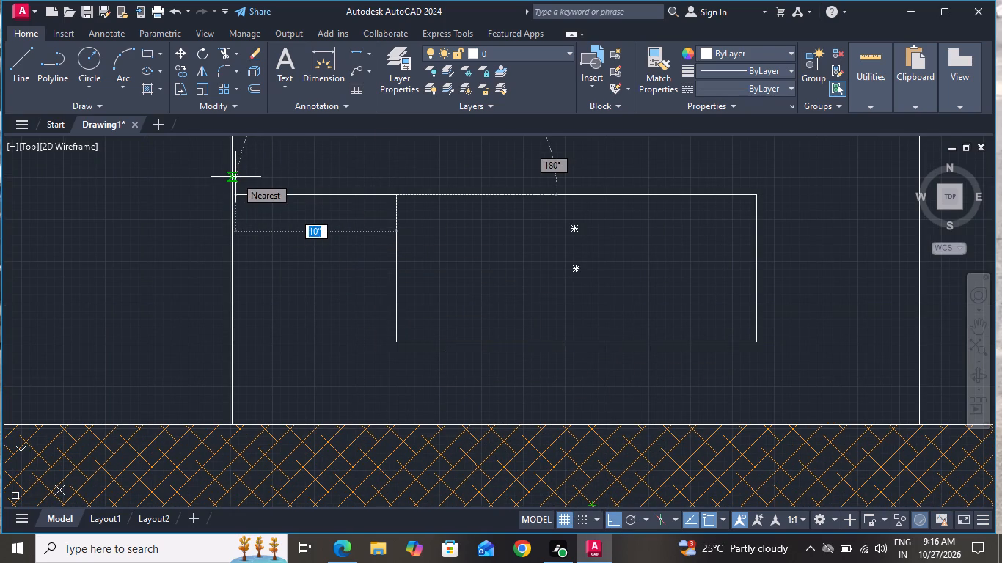
pyautogui.click(232, 195)
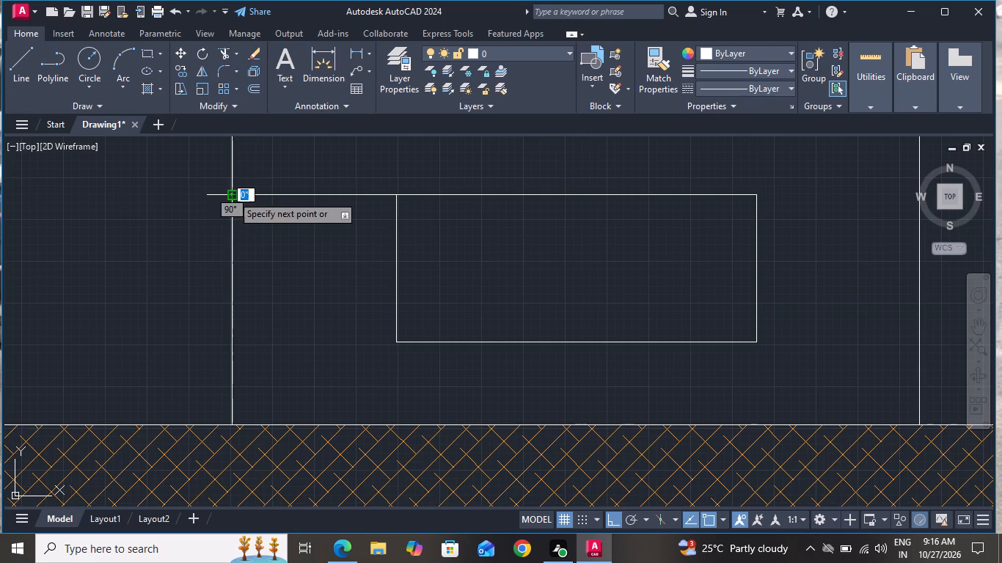
pyautogui.moveTo(213, 302); pyautogui.dragTo(205, 374, button='right')
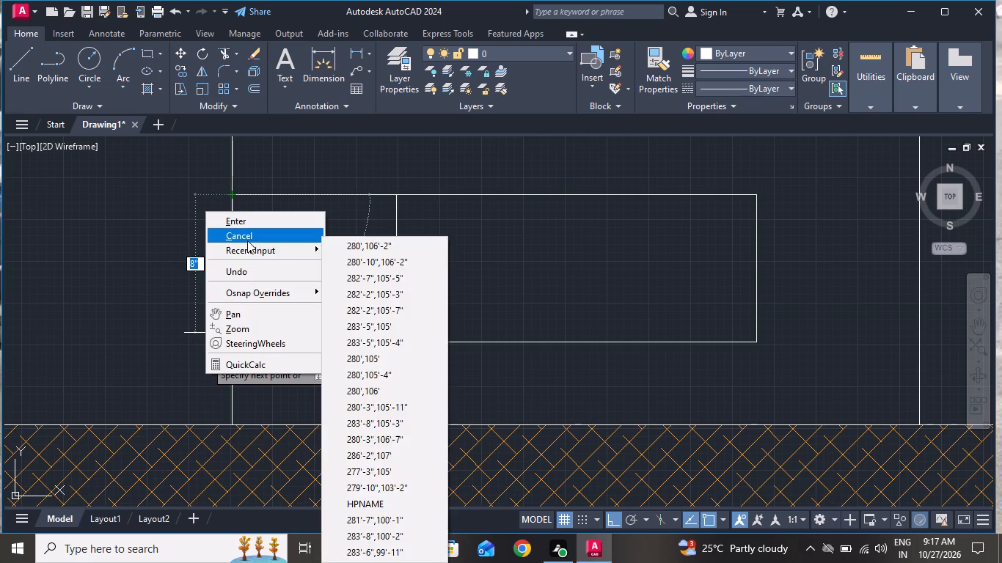
pyautogui.click(247, 240)
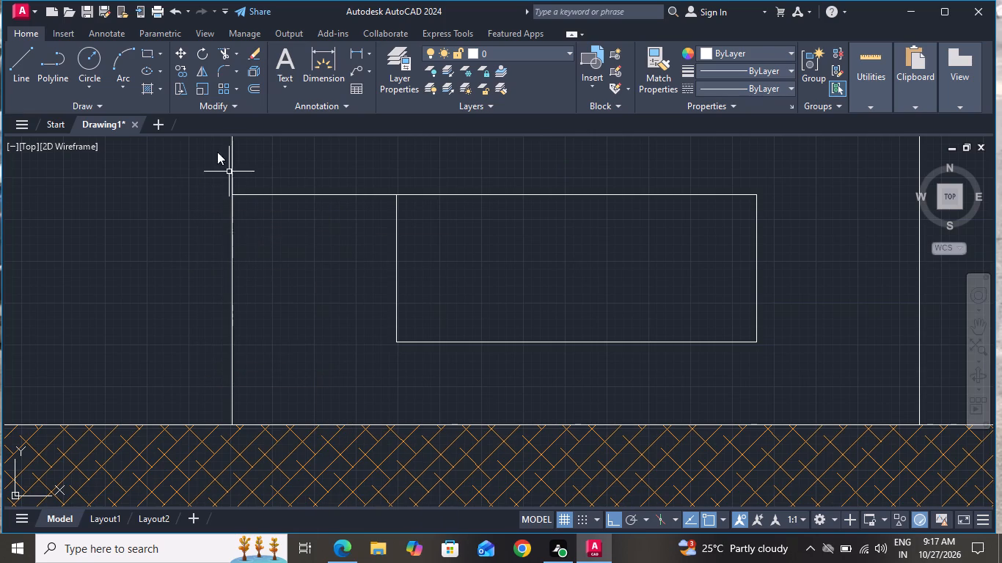
# Draw two more horizontal lines about 10" long below the first, between the innermost rectangle's left side and the frame's left side.
pyautogui.click(20, 56)
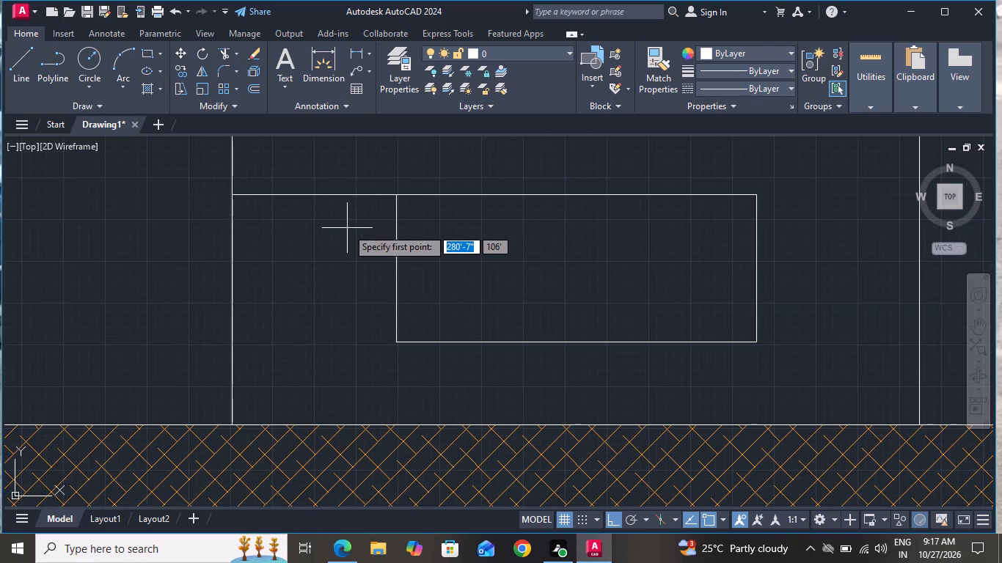
pyautogui.scroll(1, 365, 248)
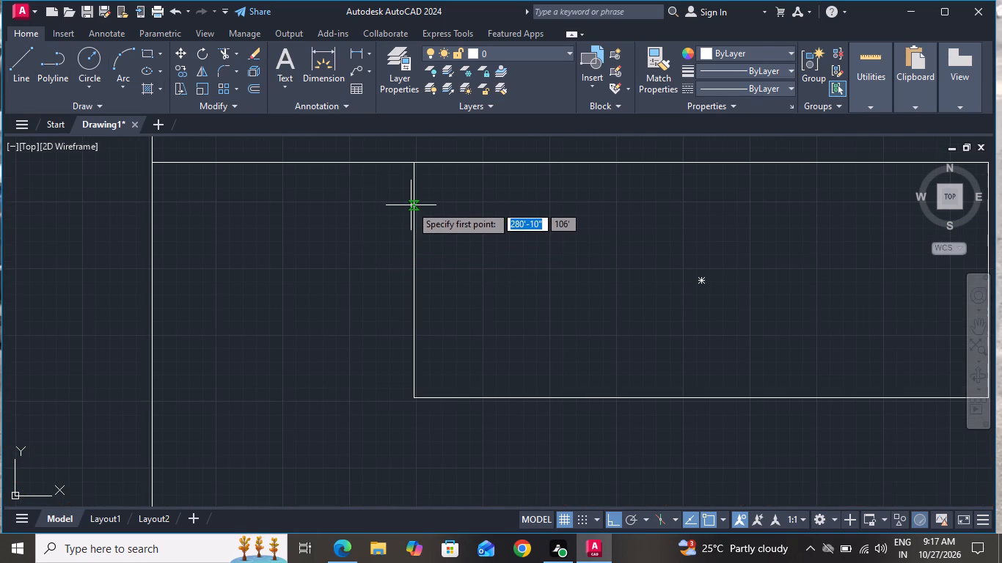
pyautogui.click(414, 205)
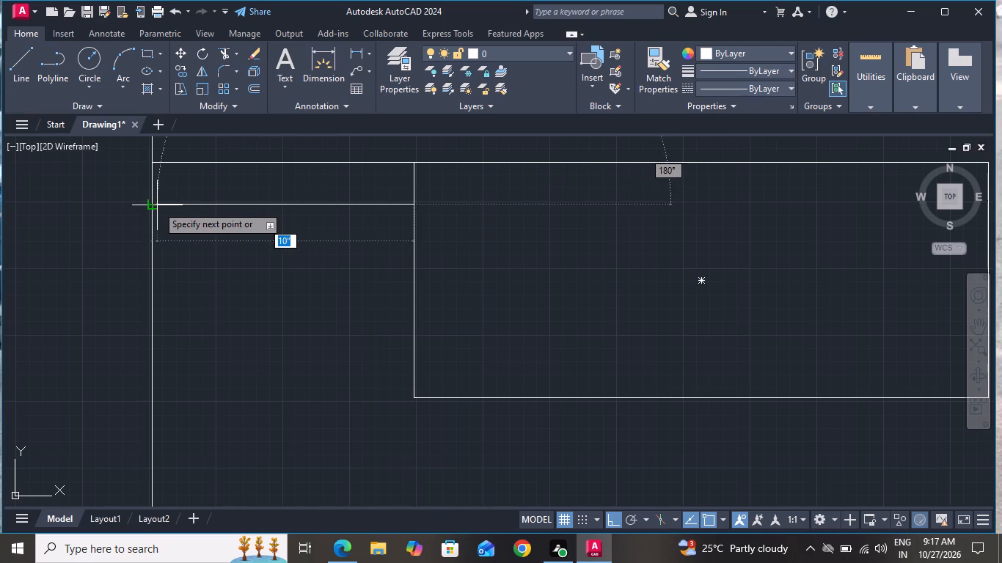
pyautogui.click(154, 205)
pyautogui.rightClick(153, 205)
pyautogui.click(177, 229)
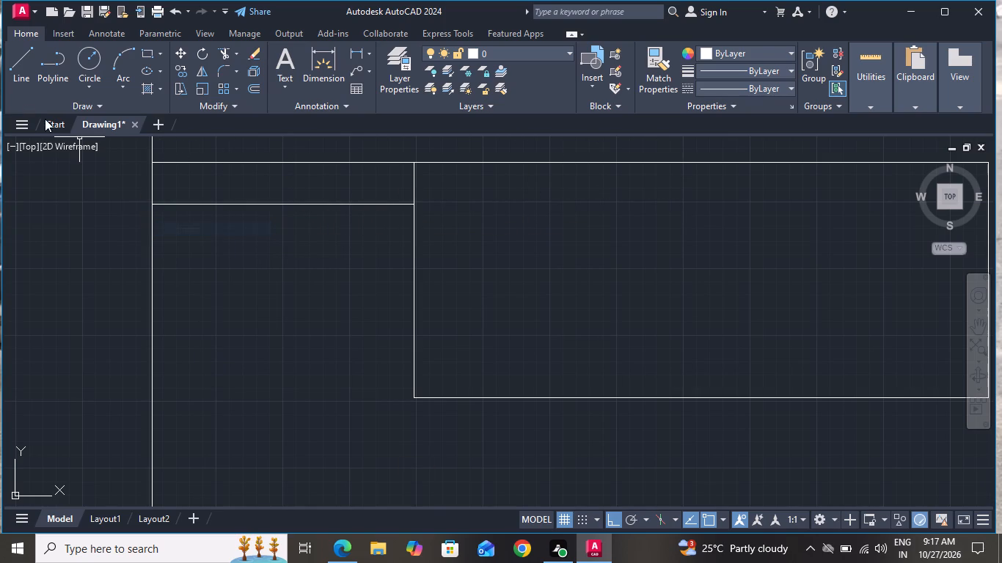
pyautogui.click(21, 59)
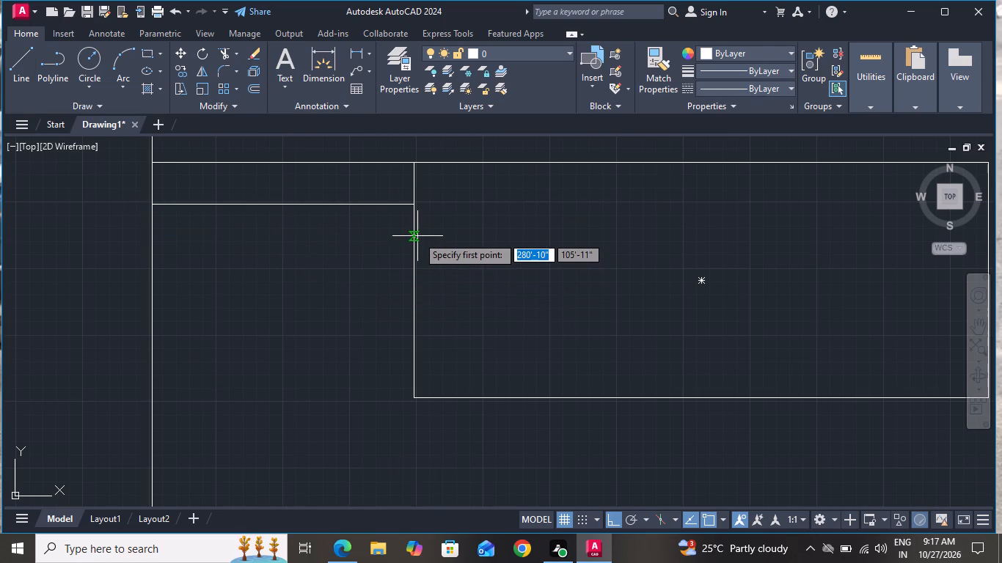
pyautogui.click(412, 242)
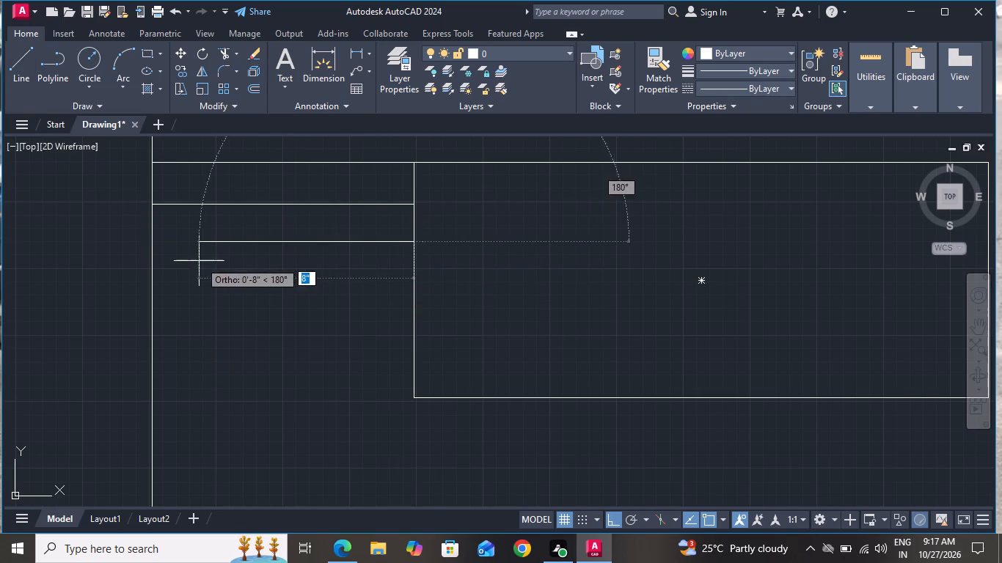
pyautogui.click(151, 241)
pyautogui.rightClick(151, 241)
pyautogui.click(161, 262)
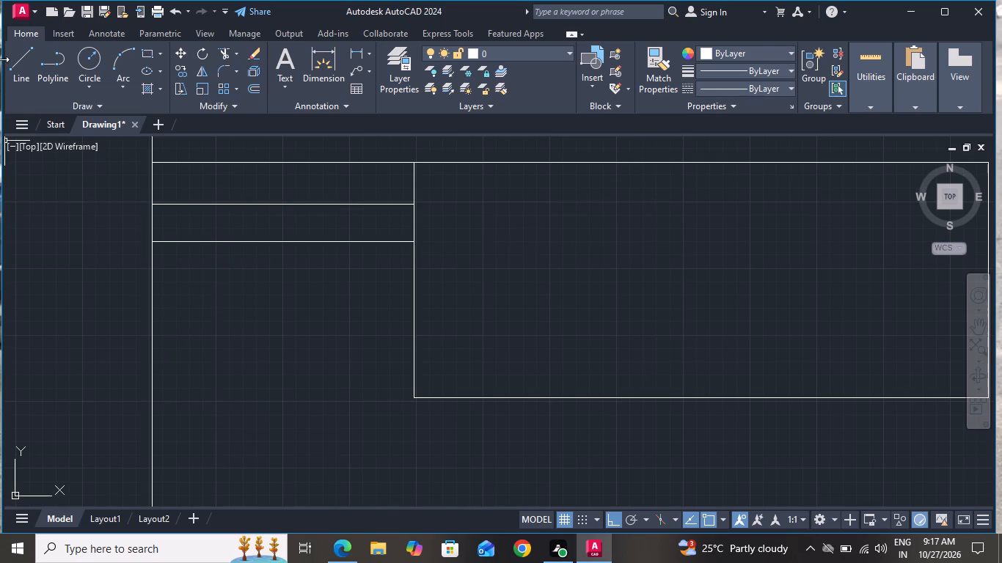
# Draw a horizontal line about 10" long from the midpoint of the innermost rectangle's left side to the frame's left side.
pyautogui.click(7, 59)
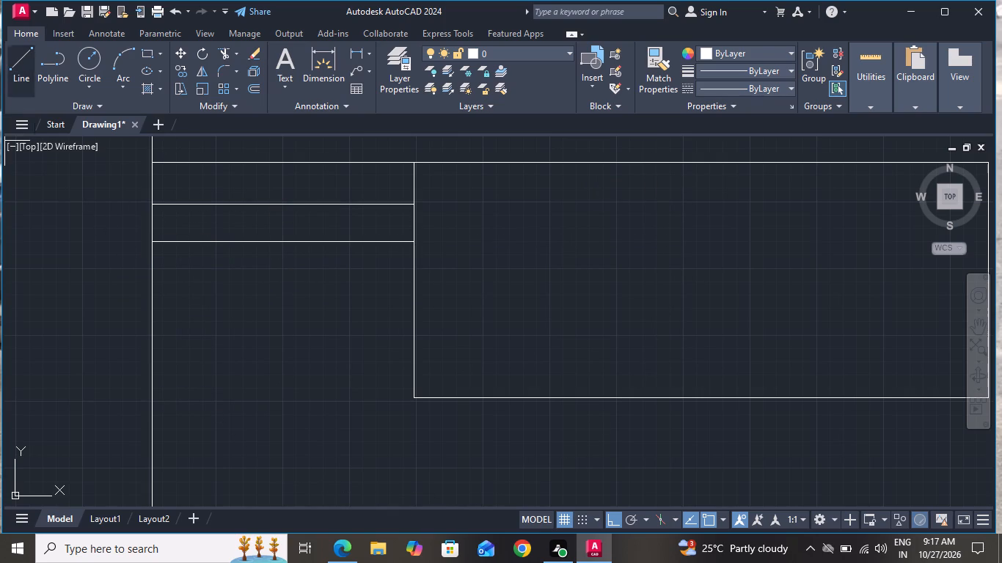
pyautogui.scroll(-1, 292, 345)
pyautogui.scroll(1, 351, 304)
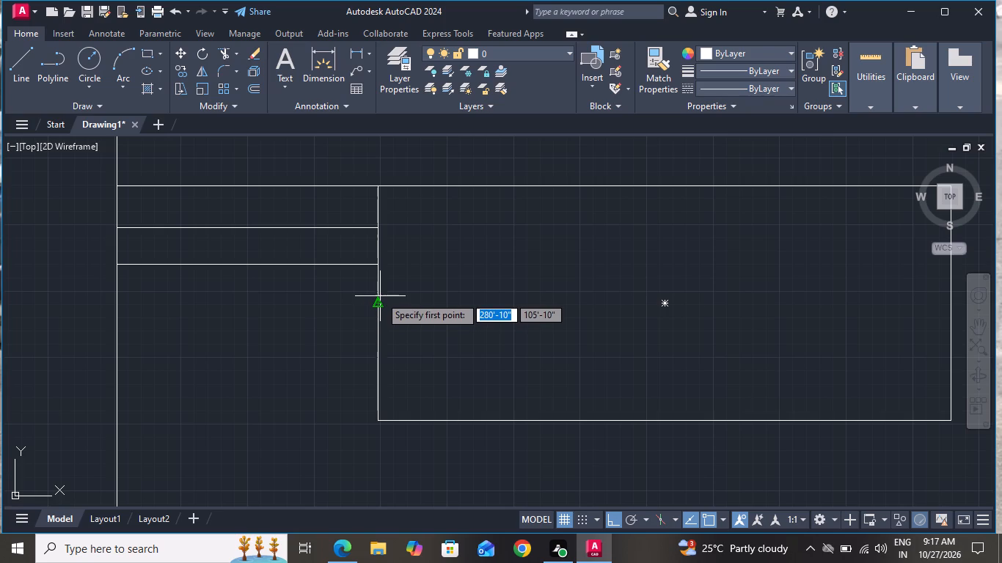
pyautogui.click(380, 296)
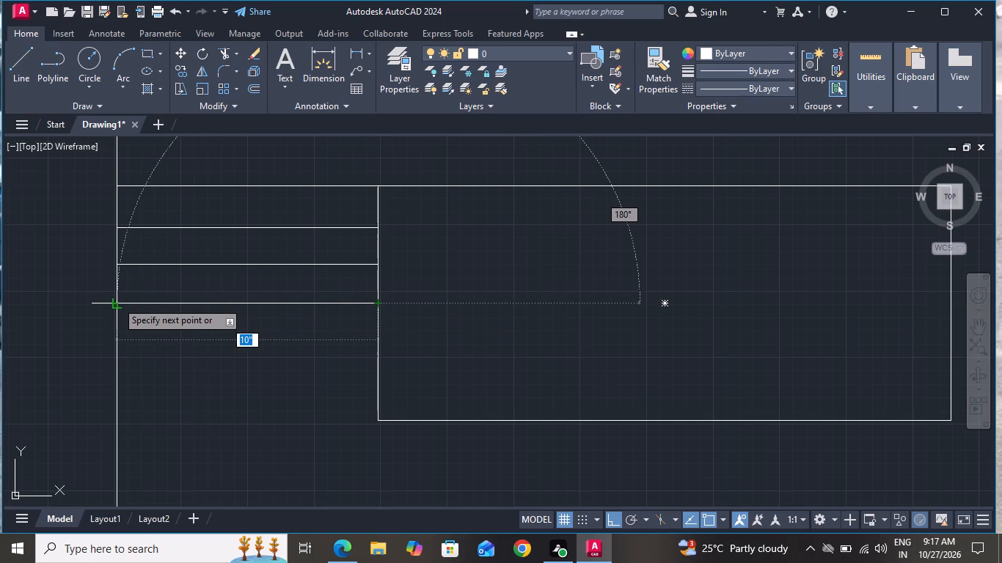
pyautogui.click(116, 301)
pyautogui.rightClick(119, 304)
pyautogui.click(139, 328)
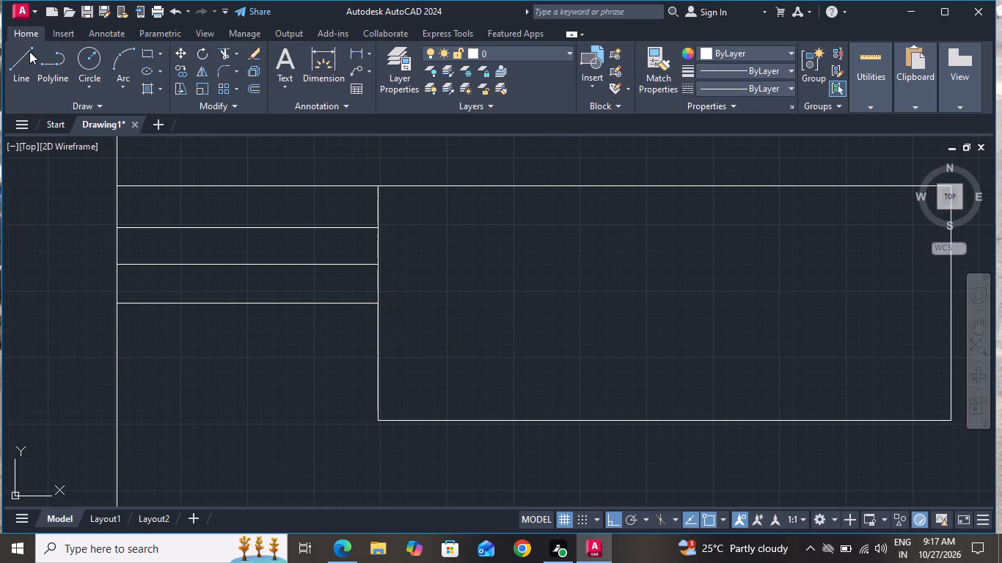
# Draw two more horizontal lines about 10" long below the midpoint line, between the innermost rectangle's left side and the frame's left side.
pyautogui.click(26, 55)
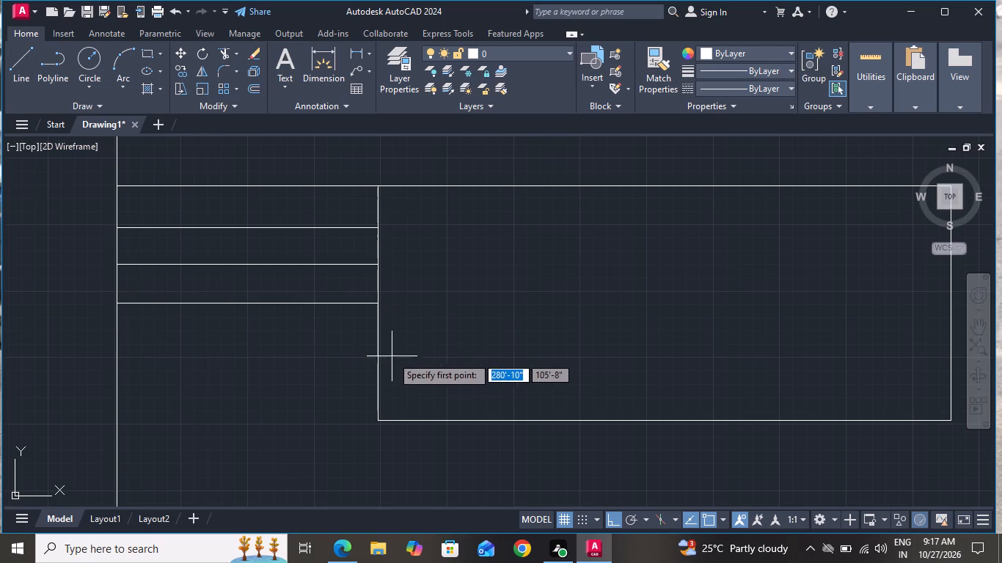
pyautogui.click(378, 339)
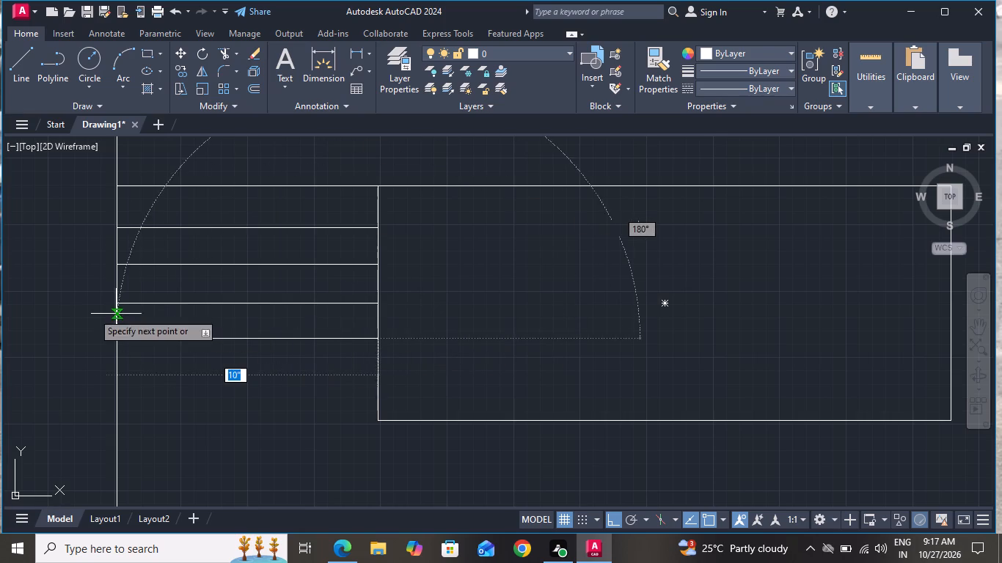
pyautogui.click(116, 336)
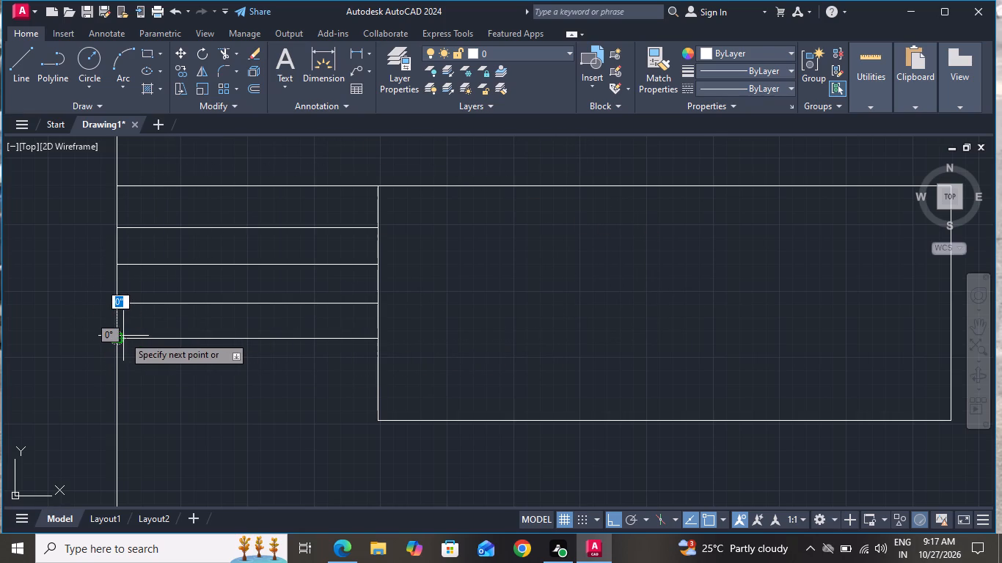
pyautogui.rightClick(123, 336)
pyautogui.click(172, 365)
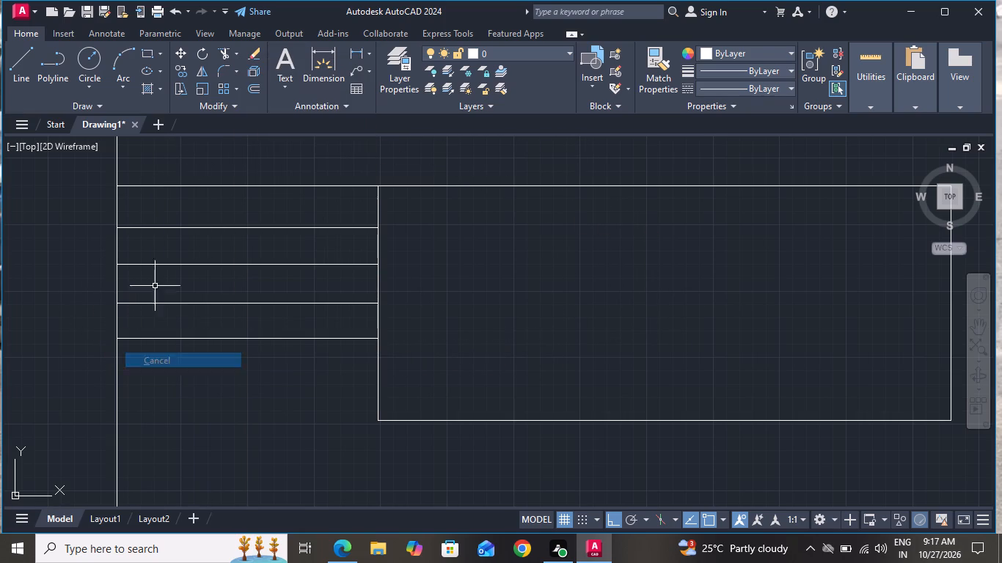
pyautogui.click(24, 65)
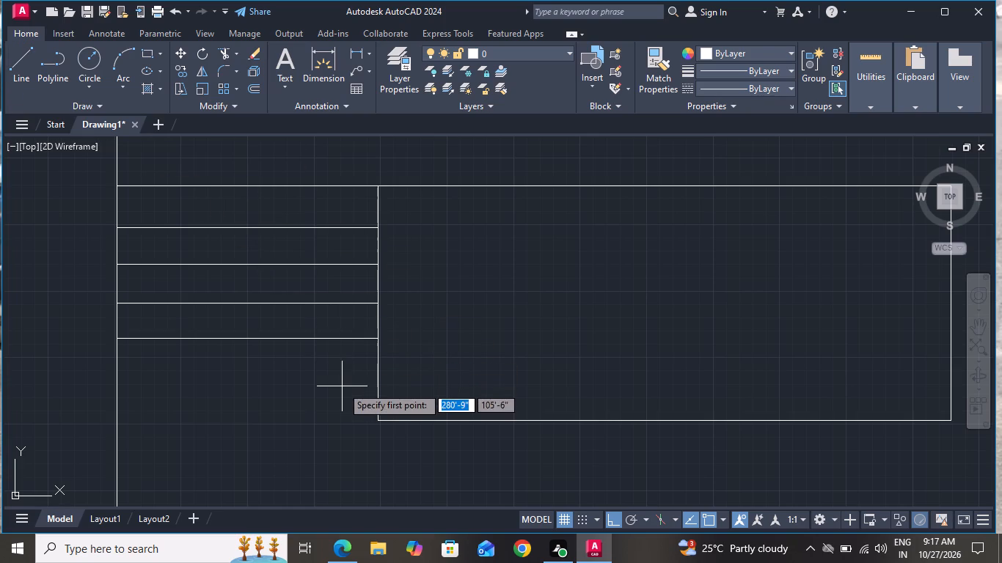
pyautogui.click(376, 369)
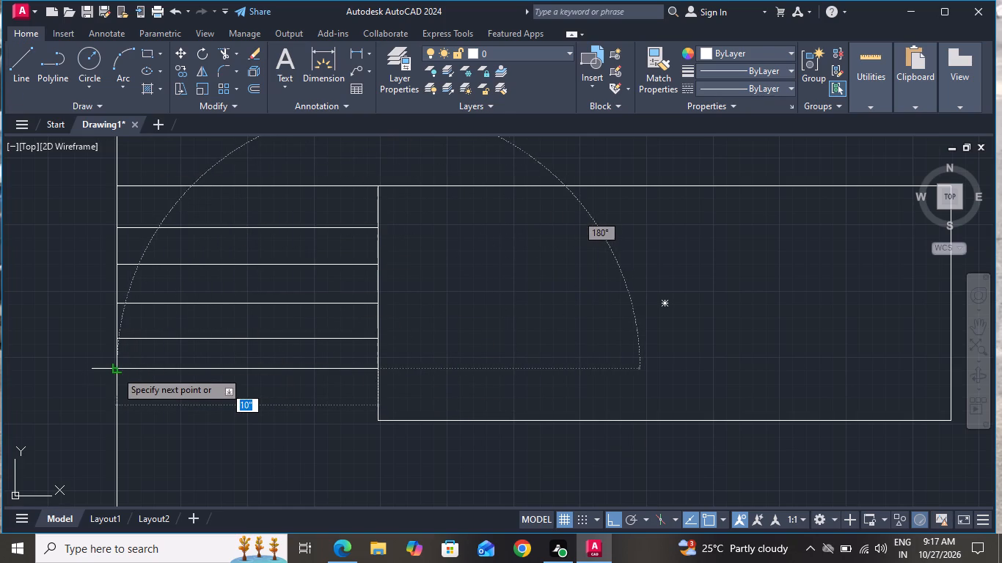
pyautogui.click(116, 371)
pyautogui.rightClick(120, 375)
pyautogui.click(182, 232)
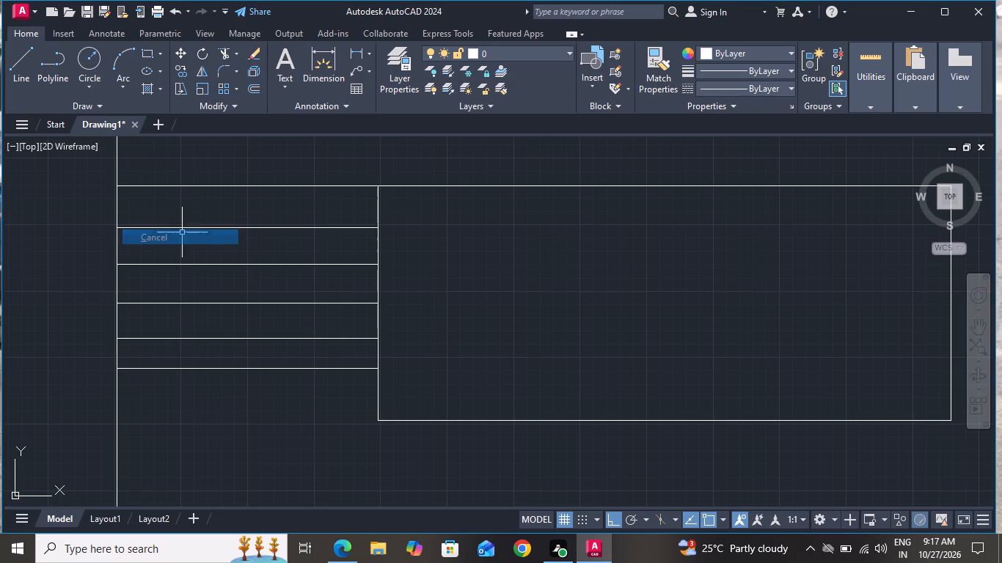
pyautogui.click(0, 55)
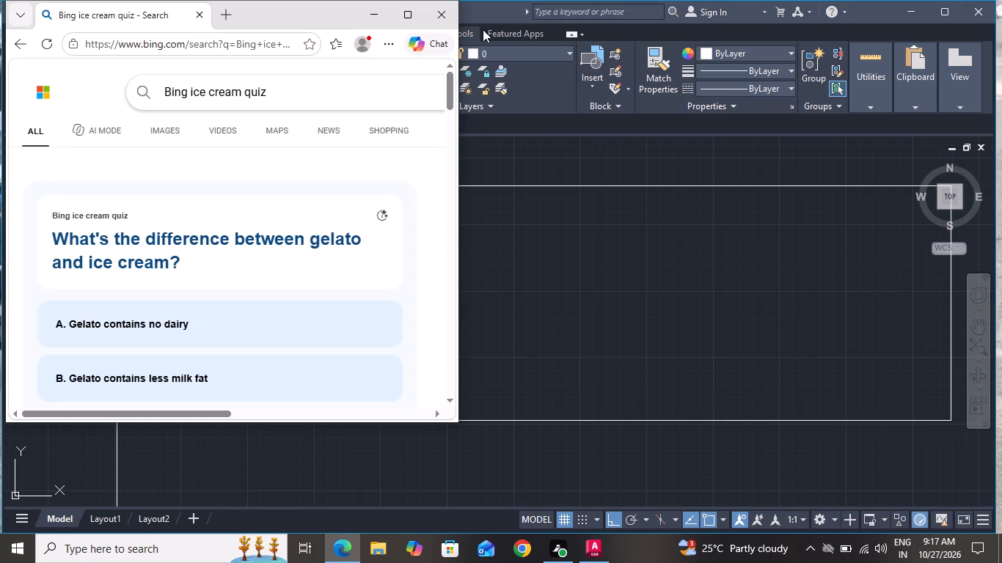
pyautogui.click(448, 12)
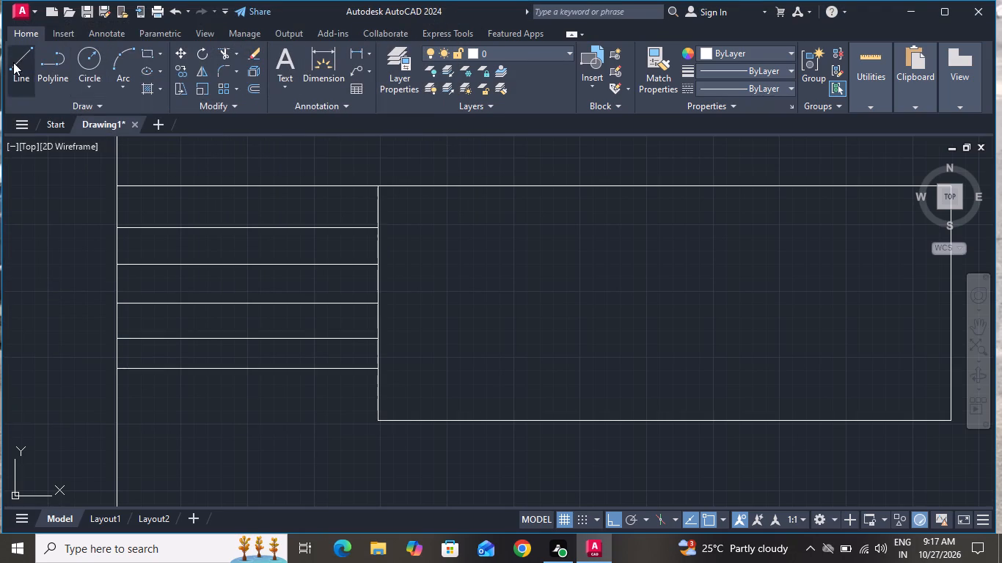
# Draw a horizontal line about 10" long from the innermost rectangle's bottom-left corner to the frame's left side.
pyautogui.click(13, 62)
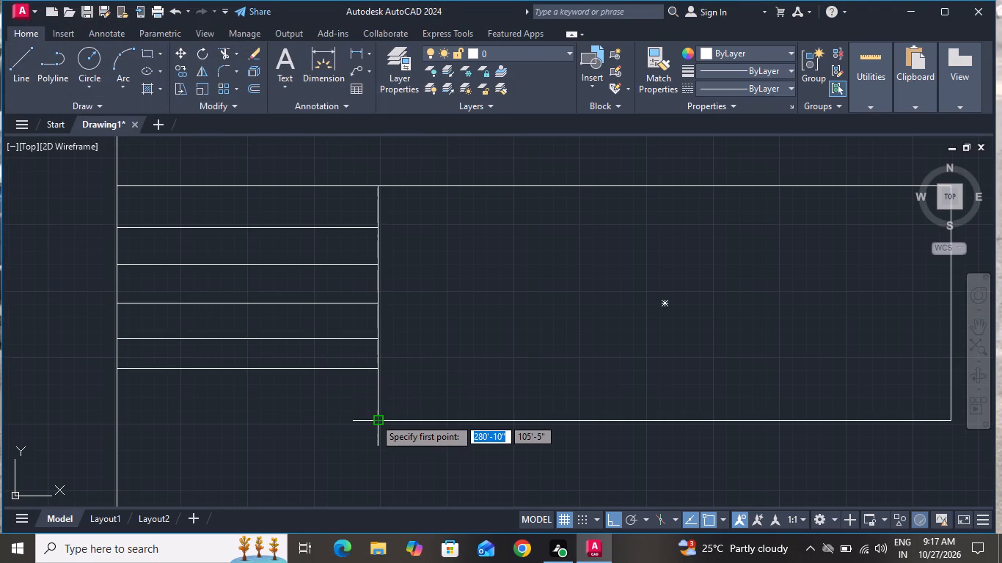
pyautogui.click(374, 418)
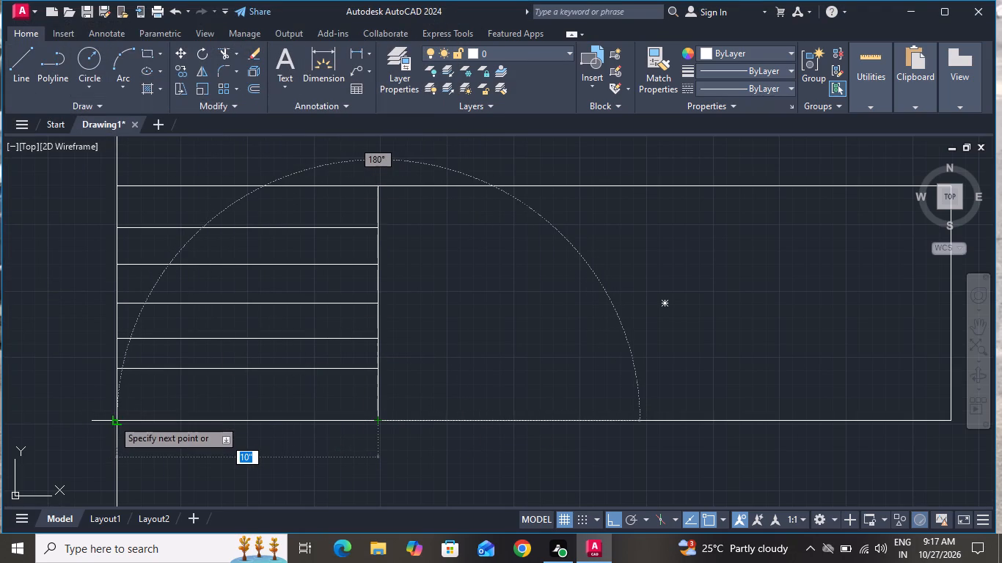
pyautogui.click(119, 419)
pyautogui.rightClick(119, 420)
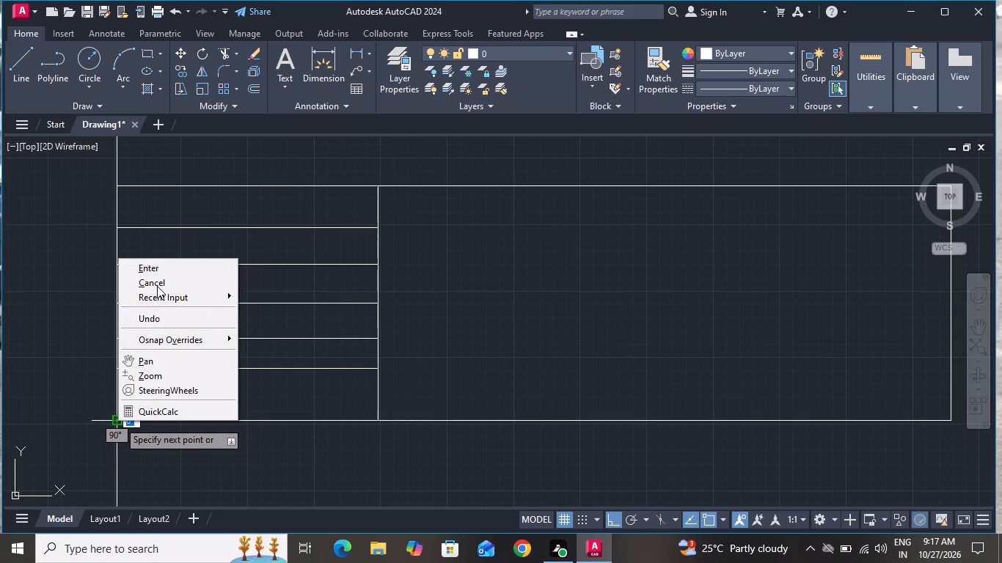
pyautogui.click(157, 284)
# Draw a horizontal line about 10" long between the two lowest lines, from the frame's left side to the innermost rectangle's left side.
pyautogui.click(19, 62)
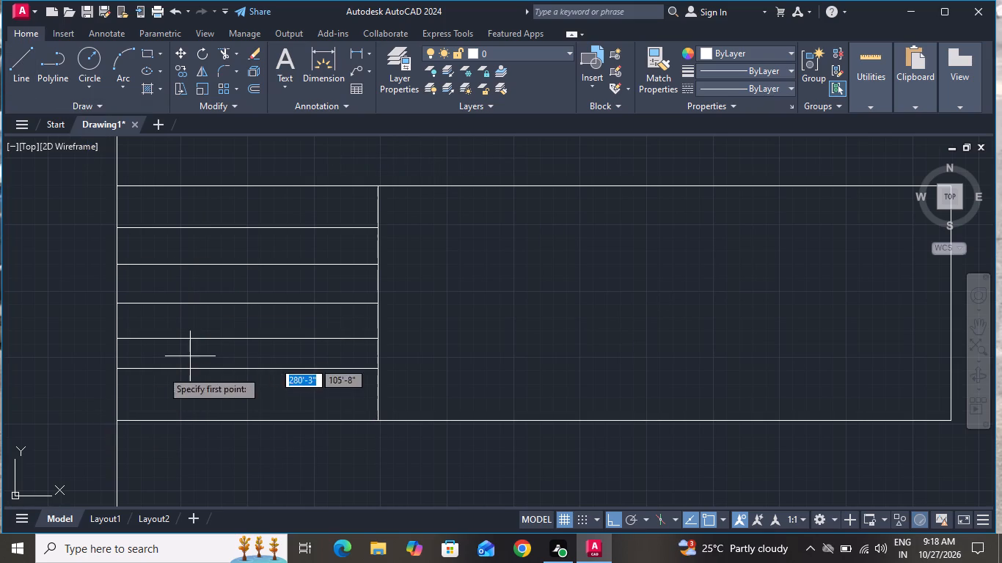
pyautogui.scroll(1, 118, 400)
pyautogui.click(117, 389)
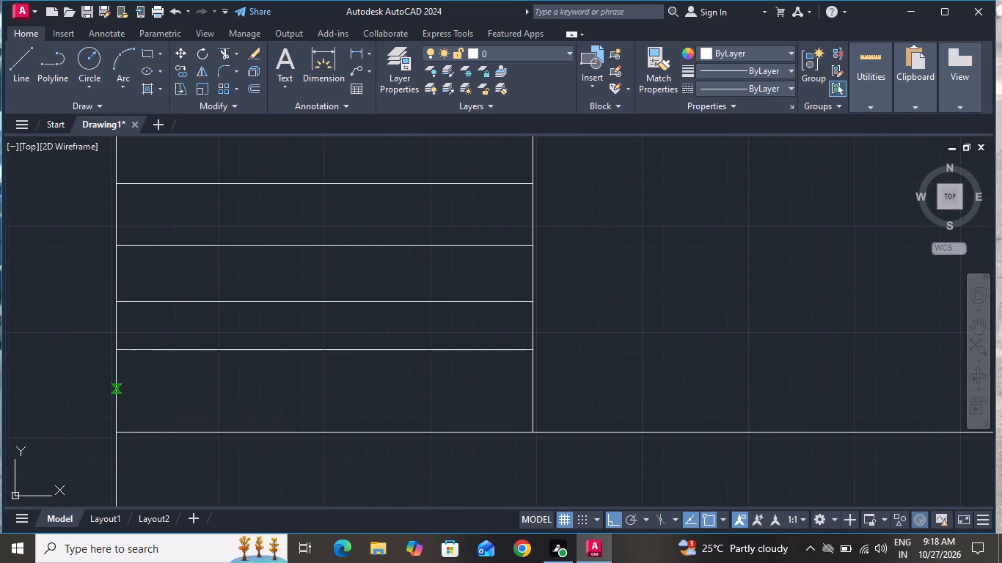
pyautogui.click(533, 388)
pyautogui.rightClick(533, 388)
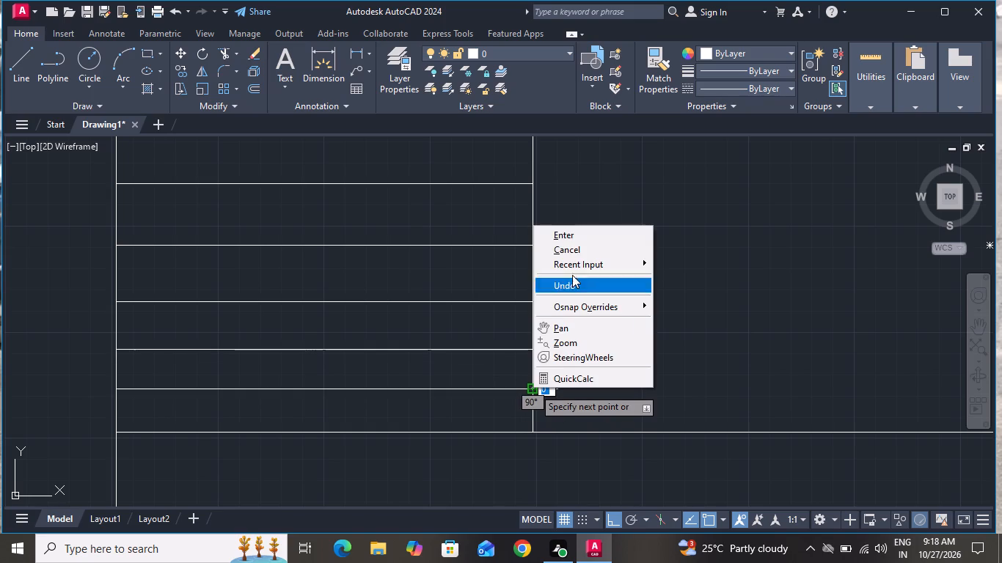
pyautogui.click(576, 250)
# Copy the left stack of horizontal lines about 2'-7" across, from its top-left end to the innermost rectangle's top-right corner.
pyautogui.scroll(-2, 585, 309)
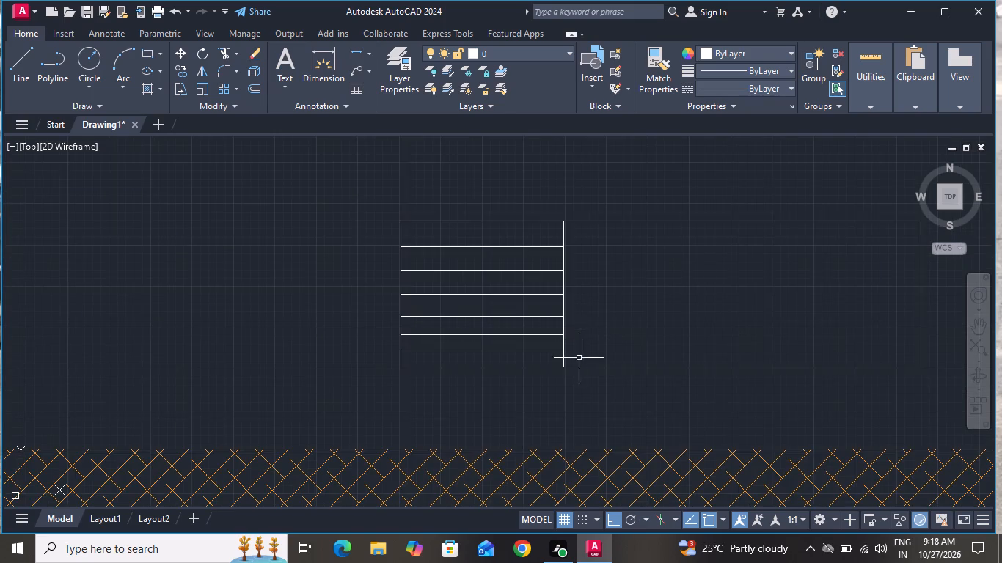
pyautogui.scroll(-1, 568, 369)
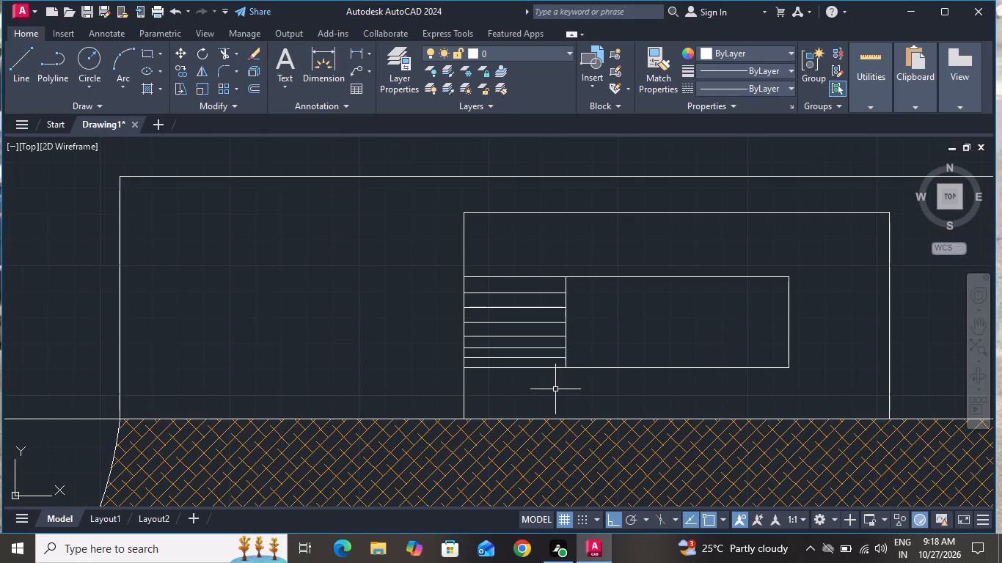
pyautogui.scroll(-1, 551, 388)
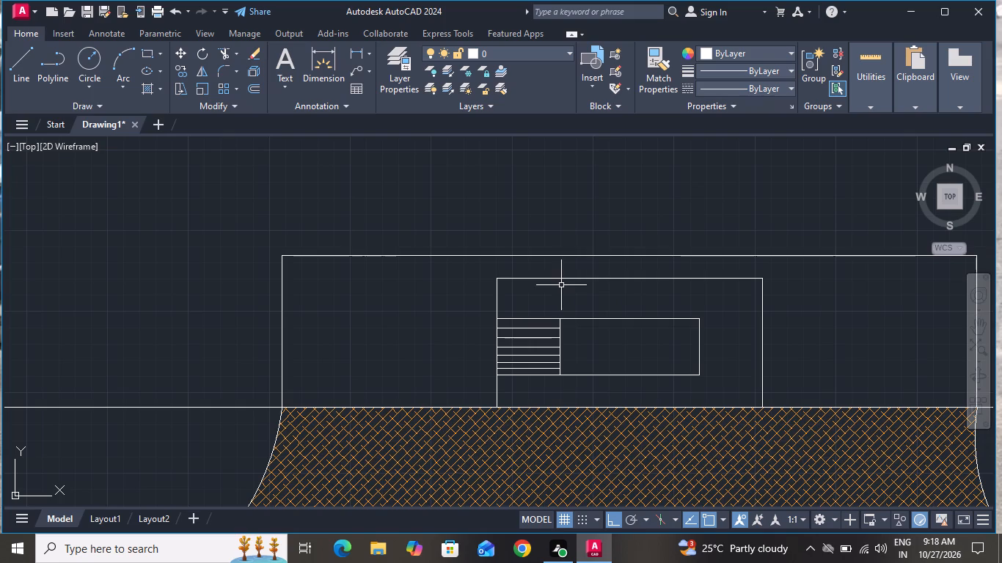
pyautogui.click(549, 312)
pyautogui.click(515, 381)
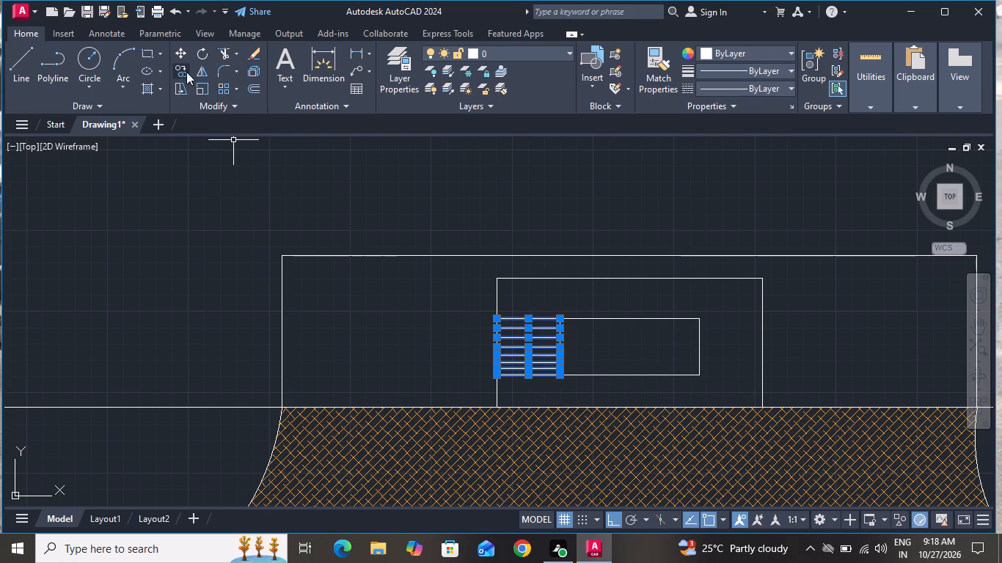
pyautogui.click(181, 67)
pyautogui.click(496, 319)
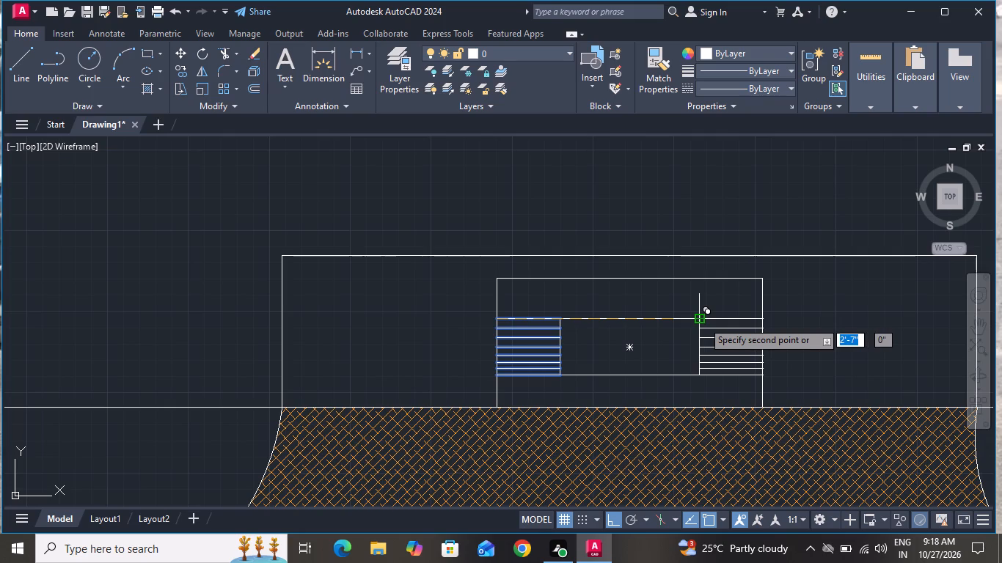
pyautogui.click(702, 320)
pyautogui.rightClick(641, 310)
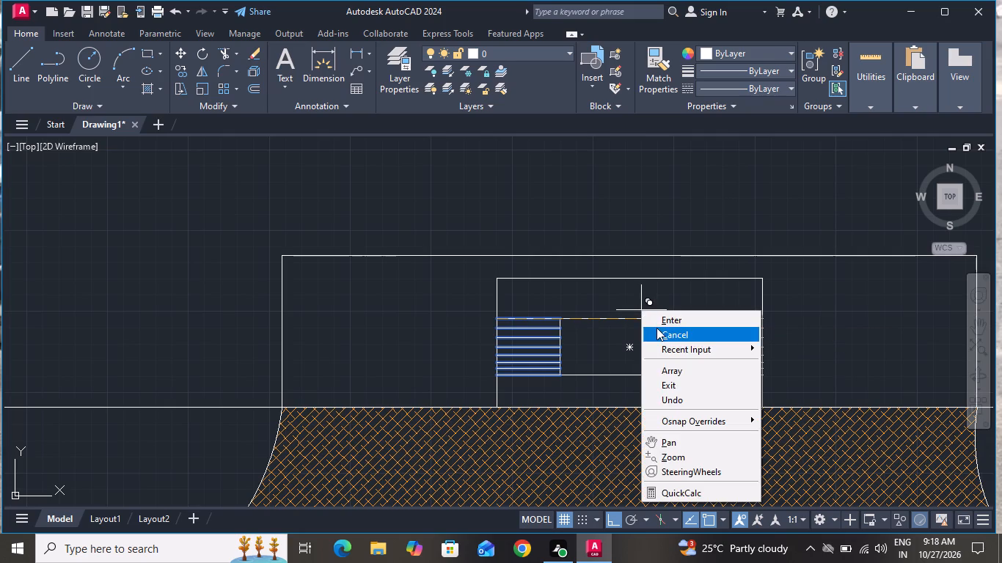
pyautogui.click(657, 328)
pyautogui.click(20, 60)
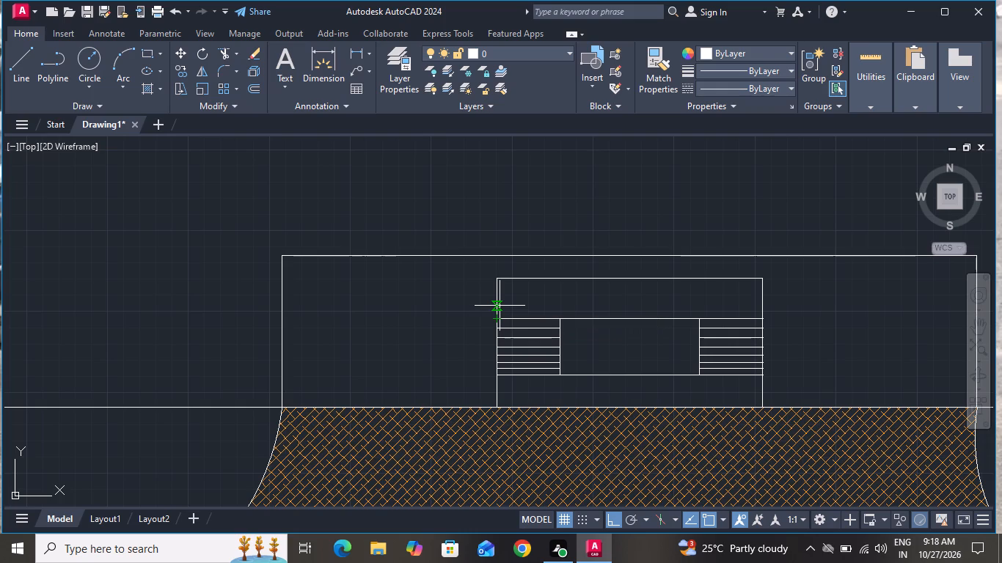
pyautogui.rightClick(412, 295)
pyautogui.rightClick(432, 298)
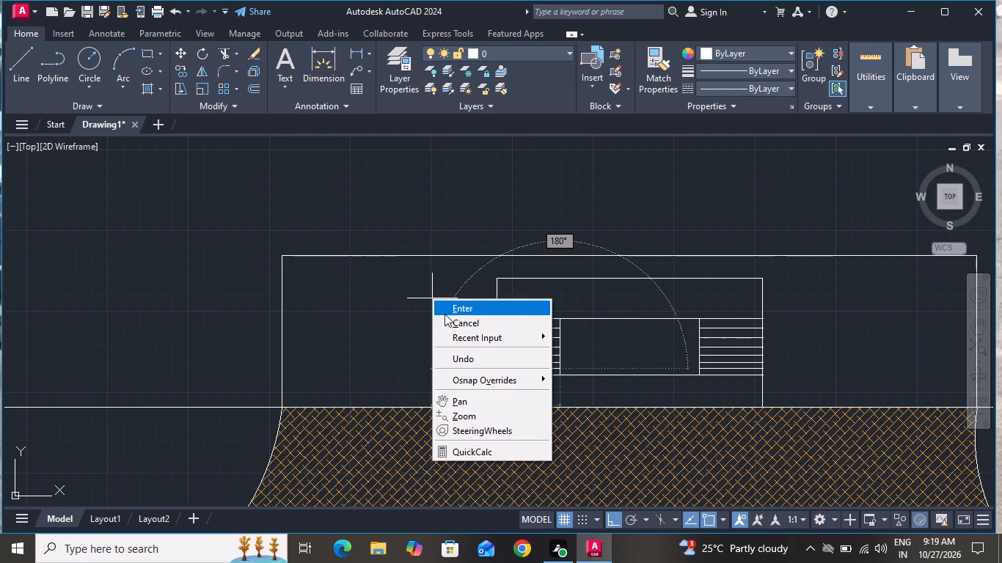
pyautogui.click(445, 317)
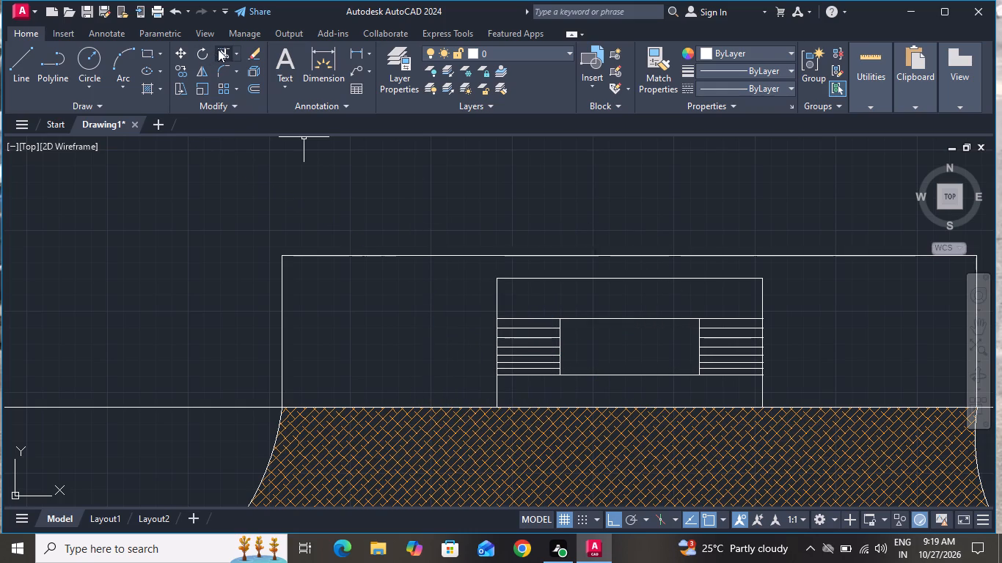
# Trim away the top horizontal line of the outermost rectangle above the roof.
pyautogui.click(219, 48)
pyautogui.click(383, 224)
pyautogui.click(388, 275)
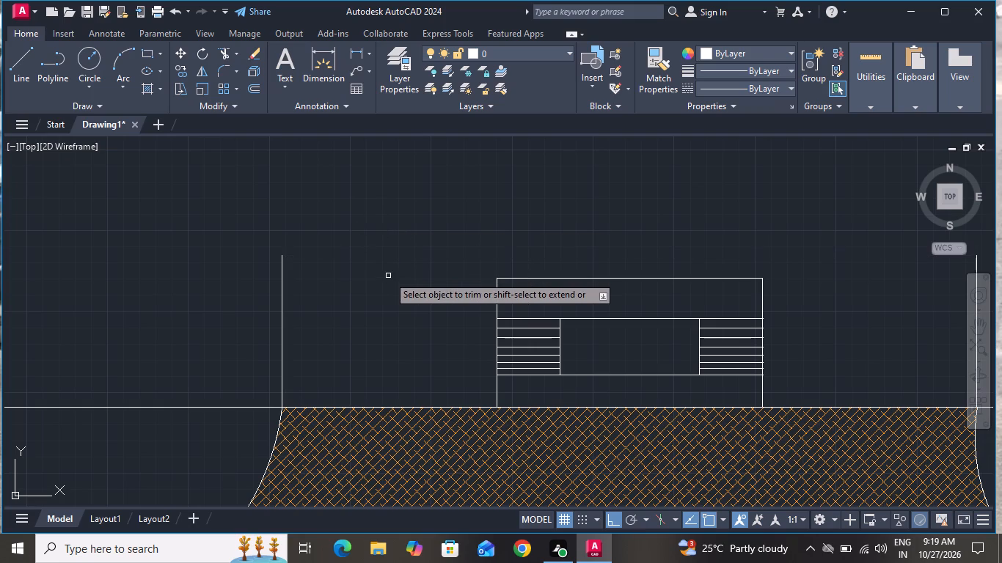
pyautogui.rightClick(392, 276)
pyautogui.click(410, 299)
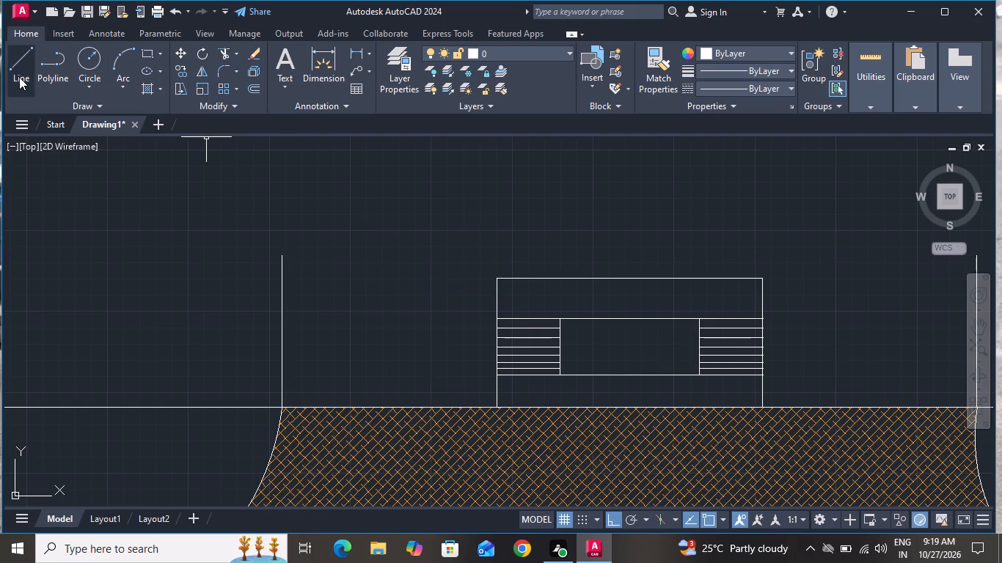
# Draw a horizontal line slightly below the upper ends of the outermost rectangle's two vertical sides, joining them just above the inner frame.
pyautogui.click(19, 61)
pyautogui.scroll(1, 261, 240)
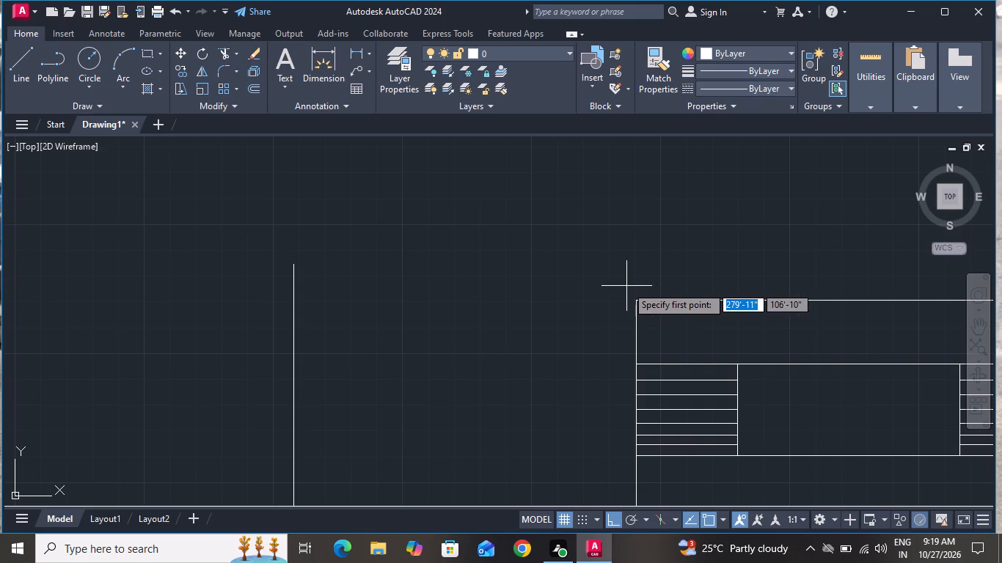
pyautogui.click(295, 286)
pyautogui.scroll(-1, 745, 336)
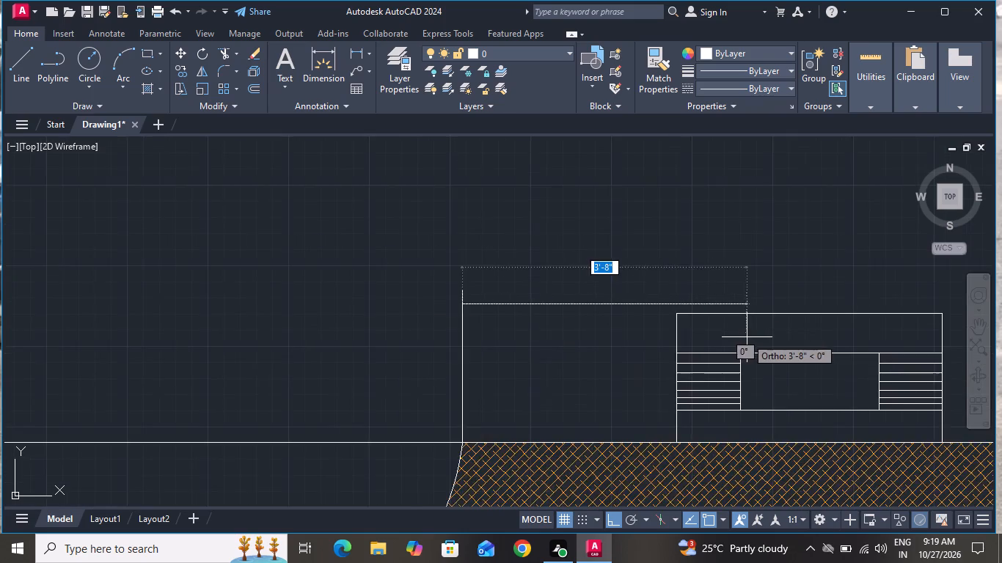
pyautogui.scroll(-1, 747, 337)
pyautogui.scroll(-1, 827, 335)
pyautogui.scroll(1, 877, 324)
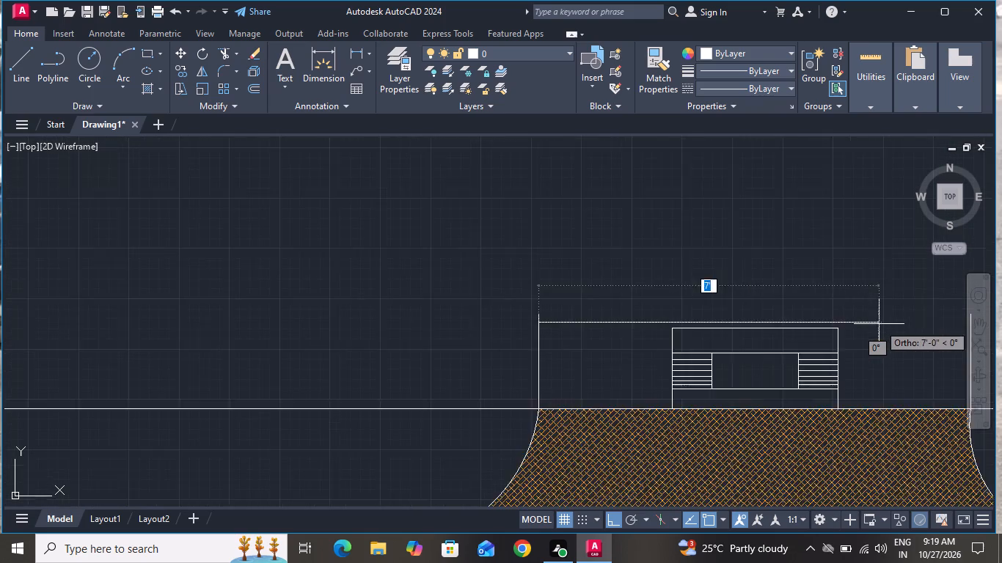
pyautogui.scroll(1, 879, 324)
pyautogui.scroll(-3, 884, 321)
pyautogui.scroll(3, 913, 322)
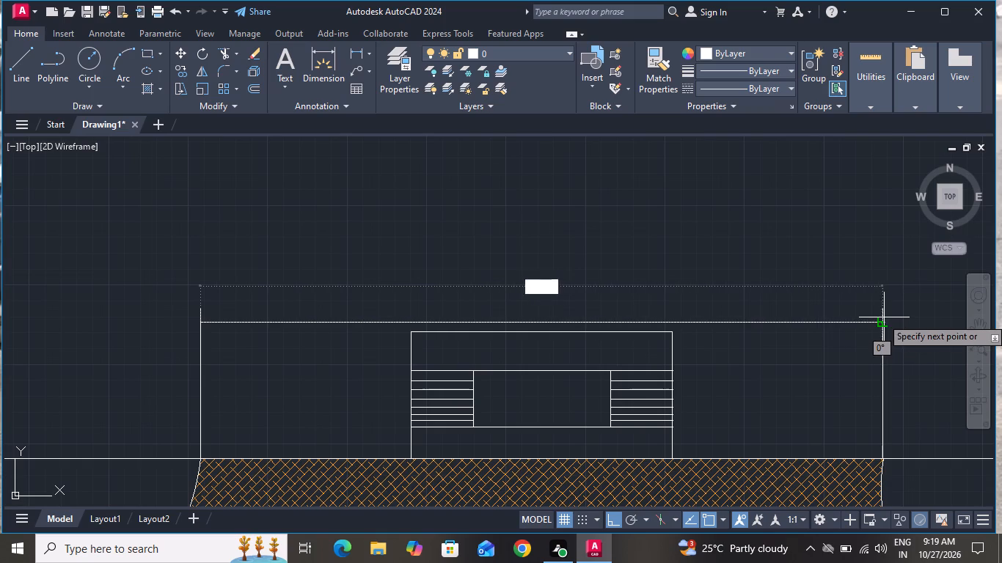
pyautogui.click(883, 321)
pyautogui.rightClick(878, 318)
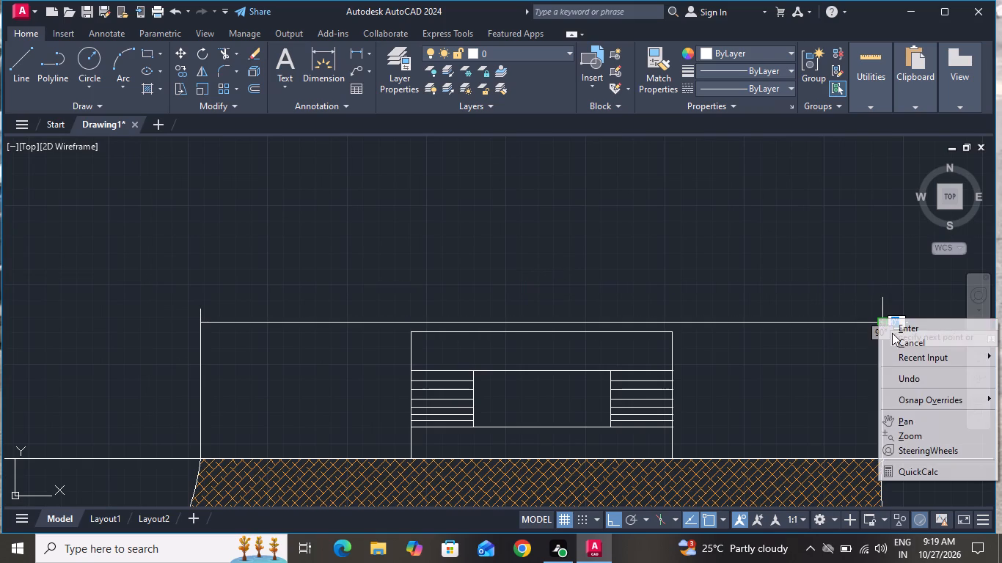
pyautogui.click(896, 337)
# Trim the ends of both outer vertical sides that project above the new top line.
pyautogui.click(227, 52)
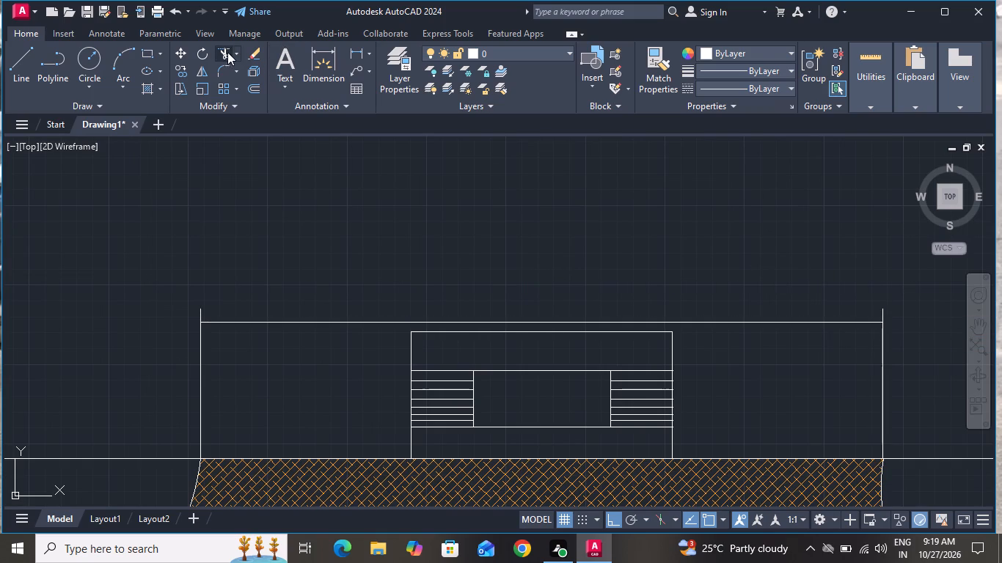
pyautogui.click(883, 312)
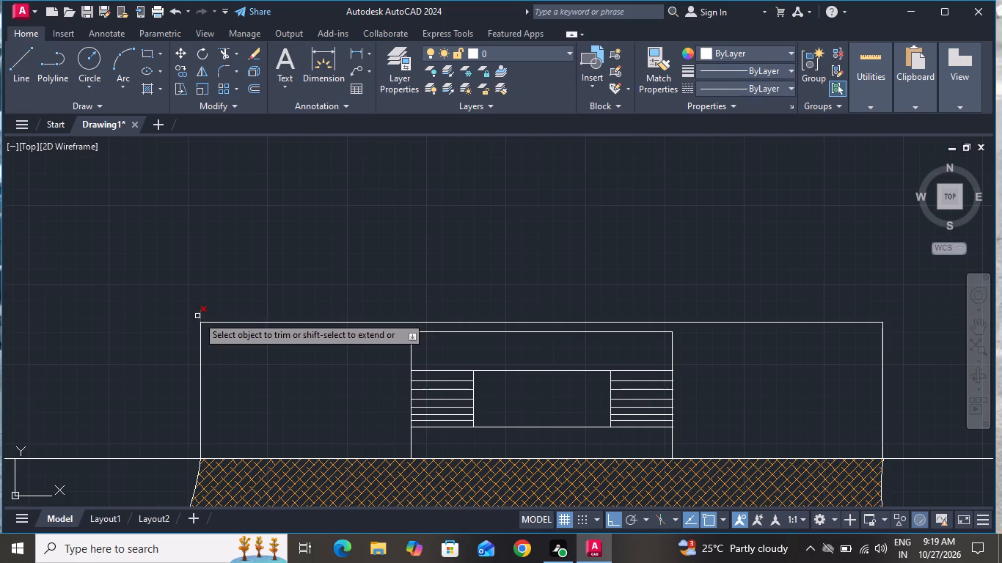
pyautogui.click(197, 316)
pyautogui.click(235, 308)
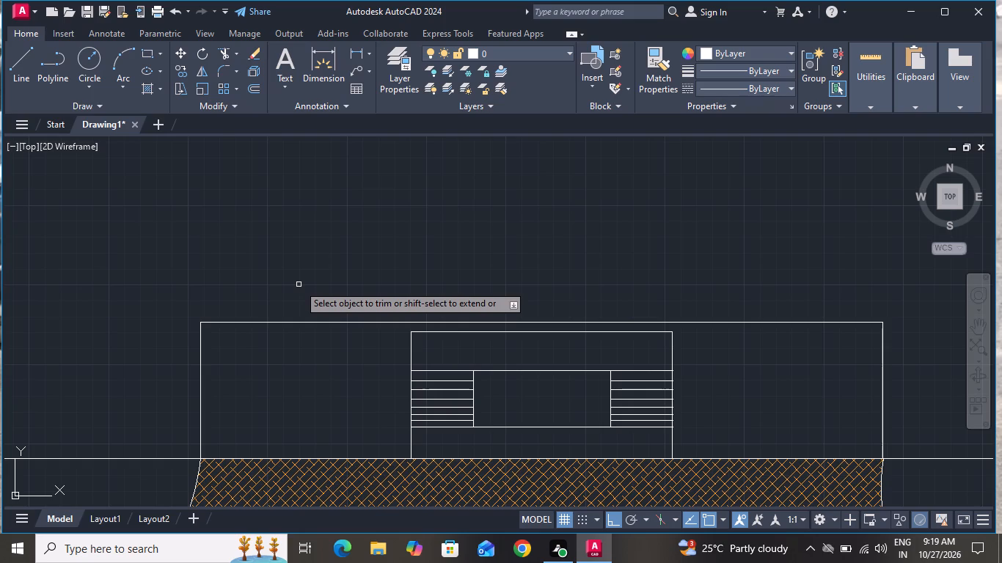
pyautogui.rightClick(299, 282)
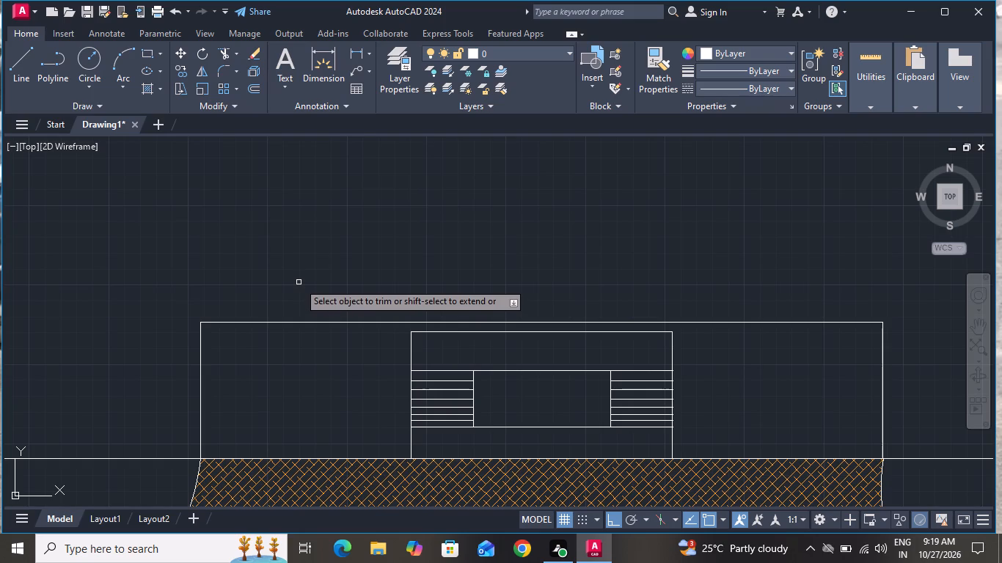
pyautogui.click(323, 305)
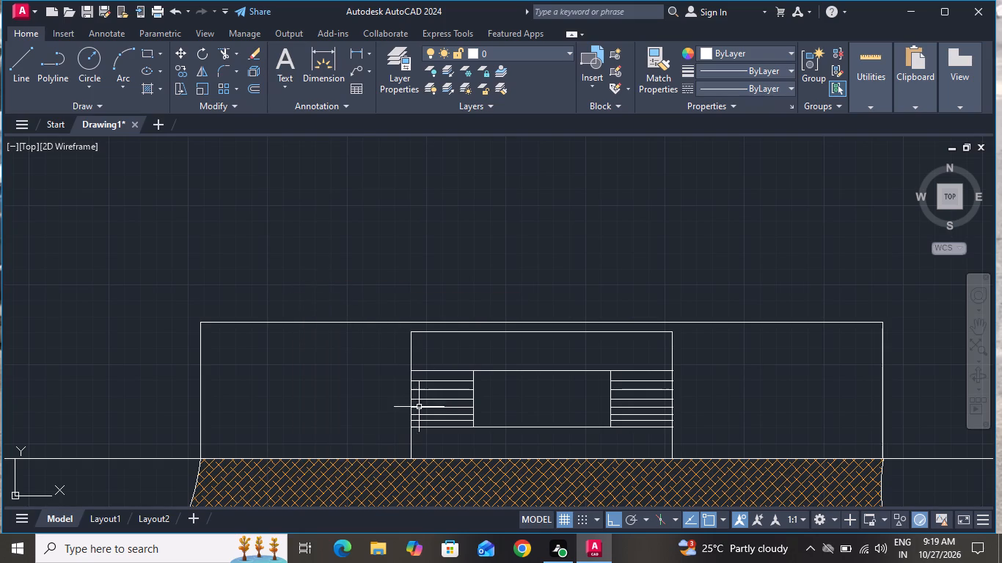
# Delete the stack of eight horizontal lines between the frame's left side and the innermost rectangle.
pyautogui.scroll(2, 428, 413)
pyautogui.click(480, 297)
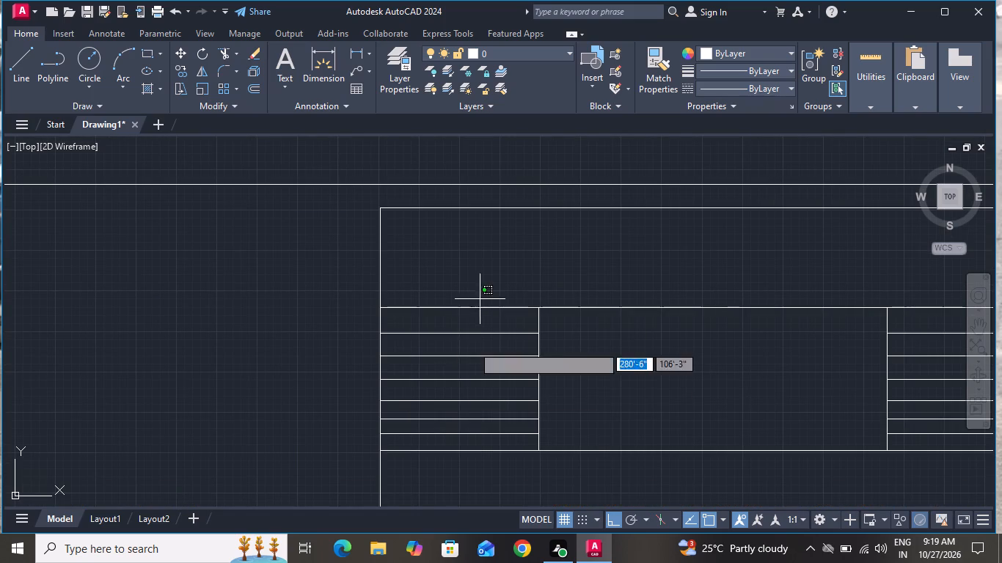
pyautogui.click(458, 472)
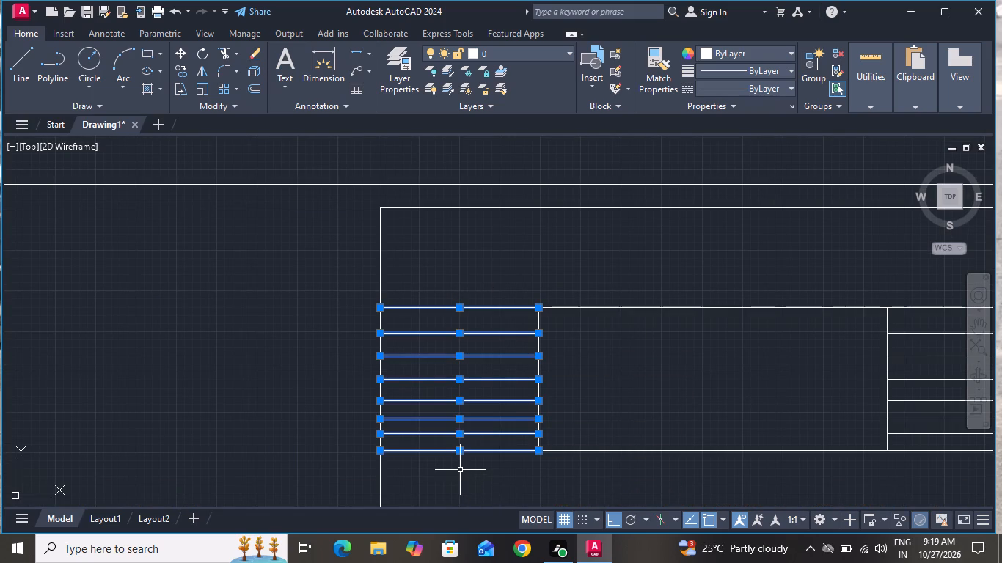
pyautogui.press('Insert')
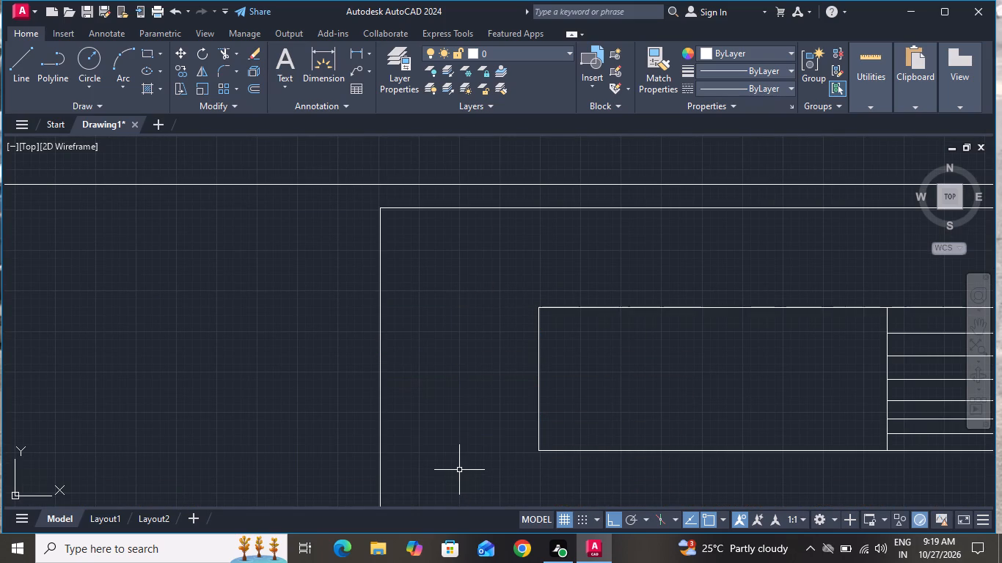
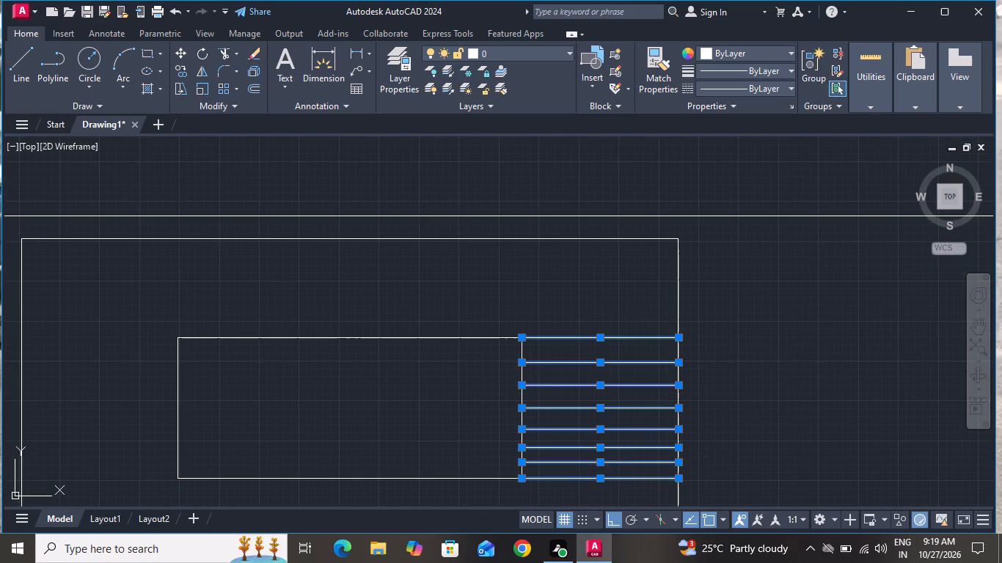
# Draw a 2'-9" horizontal line from the inner frame's top-left corner to the panel's outer left side.
pyautogui.scroll(-2, 605, 489)
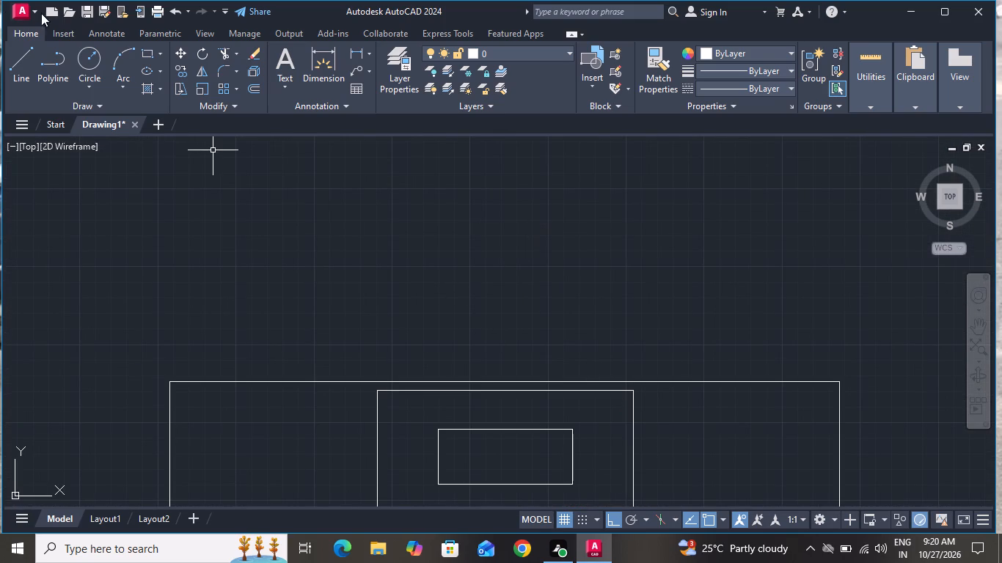
pyautogui.click(9, 56)
pyautogui.scroll(-1, 201, 208)
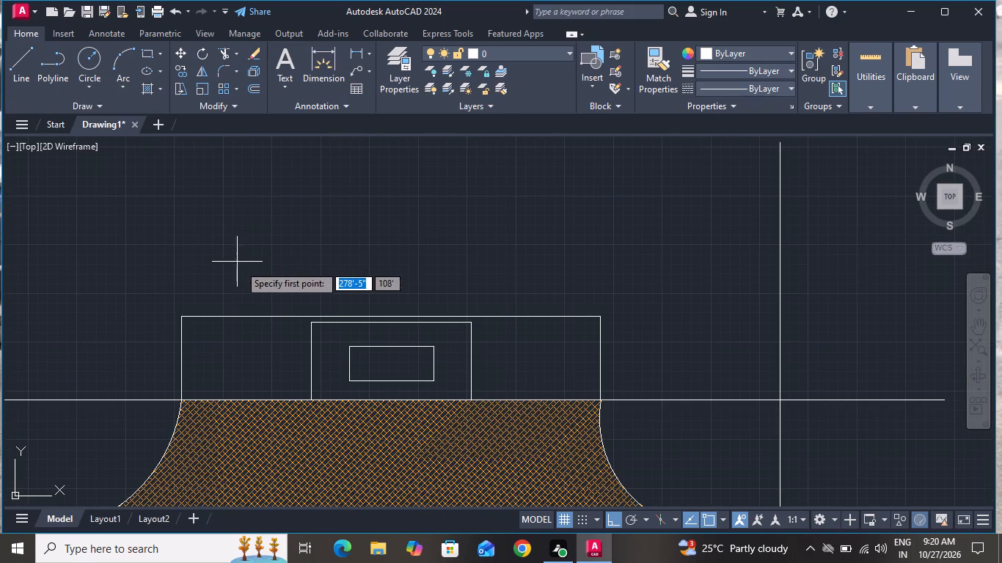
pyautogui.scroll(1, 277, 324)
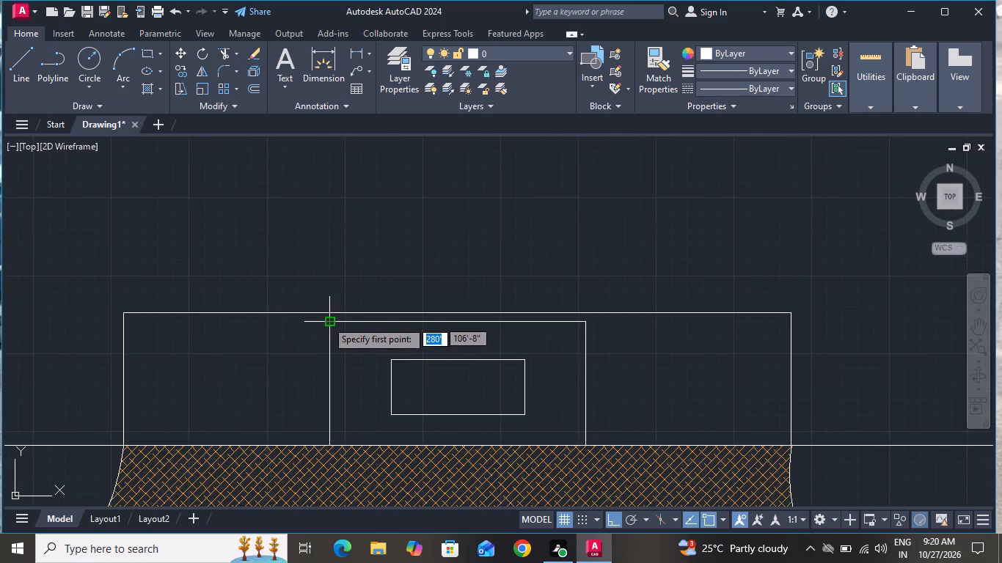
pyautogui.click(326, 320)
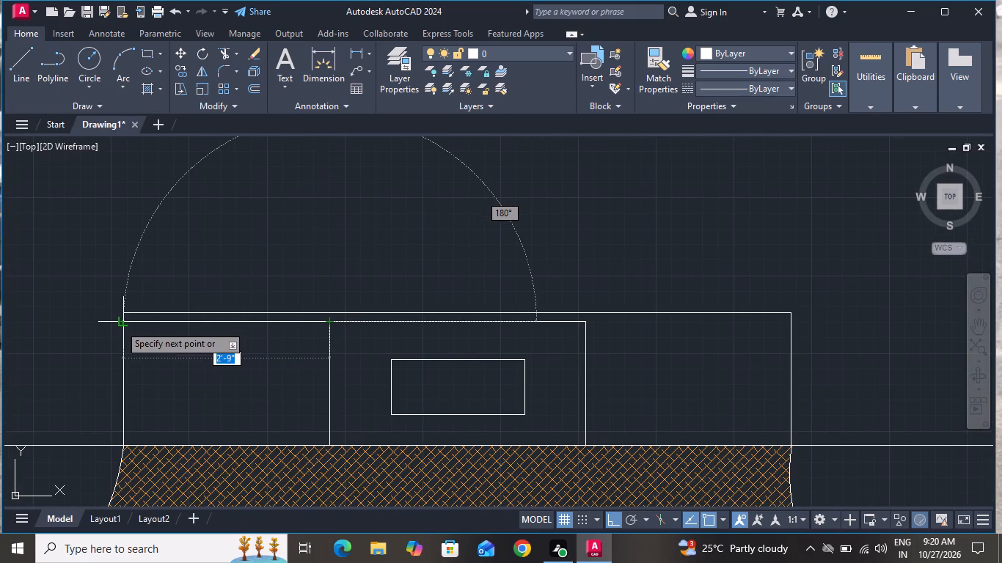
pyautogui.click(120, 323)
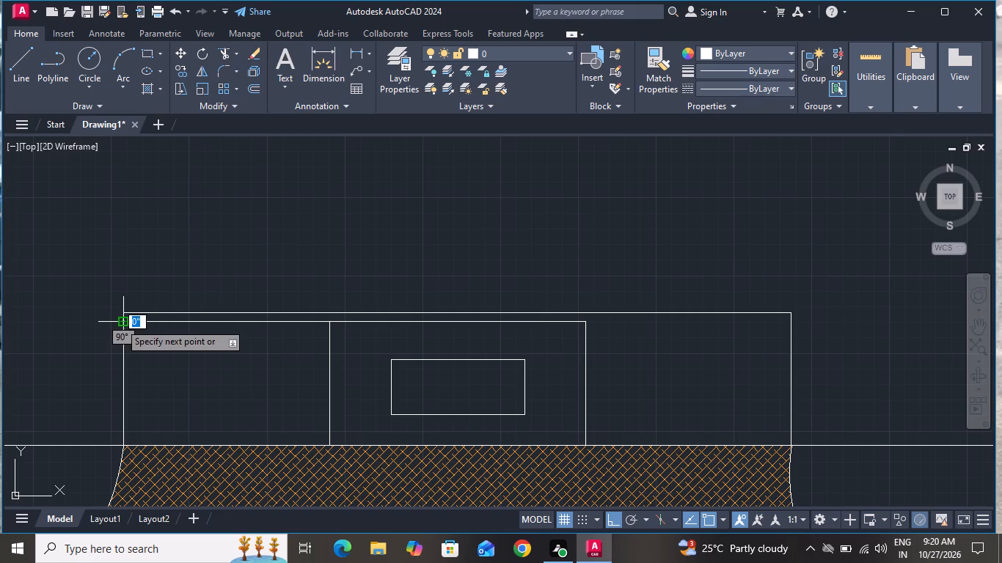
pyautogui.rightClick(120, 323)
pyautogui.click(150, 345)
# Draw a second 2'-9" horizontal line slightly below it, from the inner frame's left side to the outer left side.
pyautogui.click(15, 56)
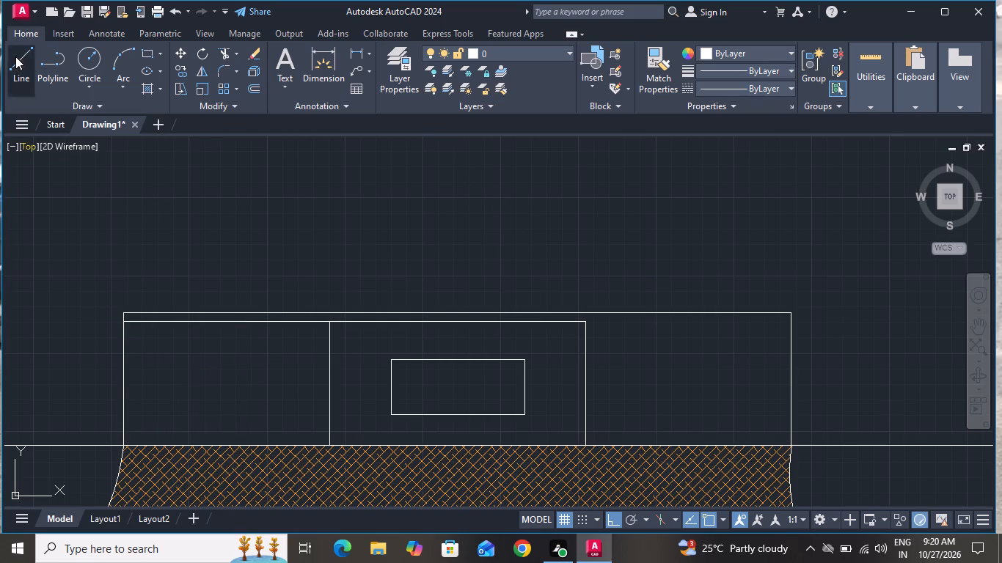
pyautogui.scroll(-1, 257, 271)
pyautogui.scroll(2, 290, 312)
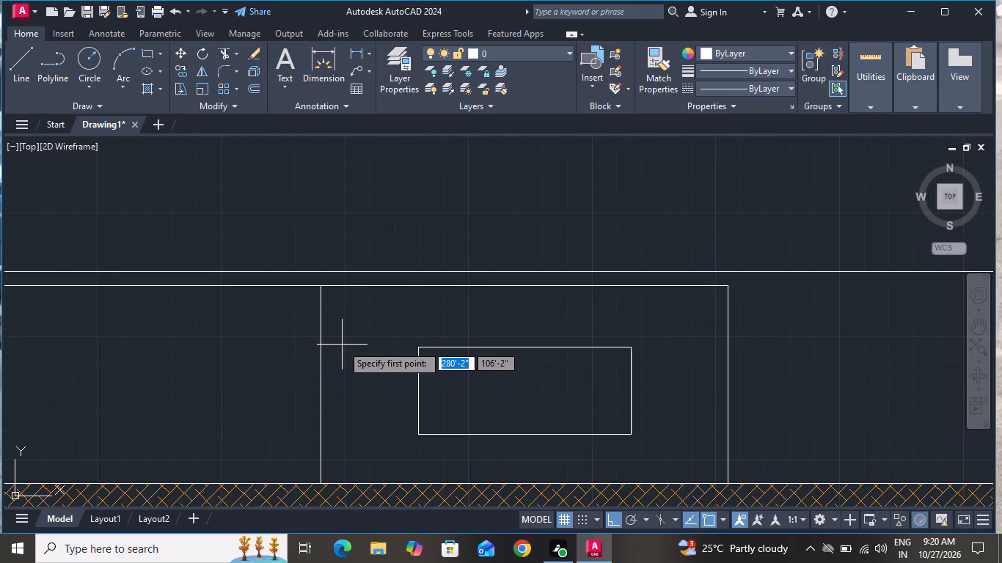
pyautogui.scroll(-2, 373, 343)
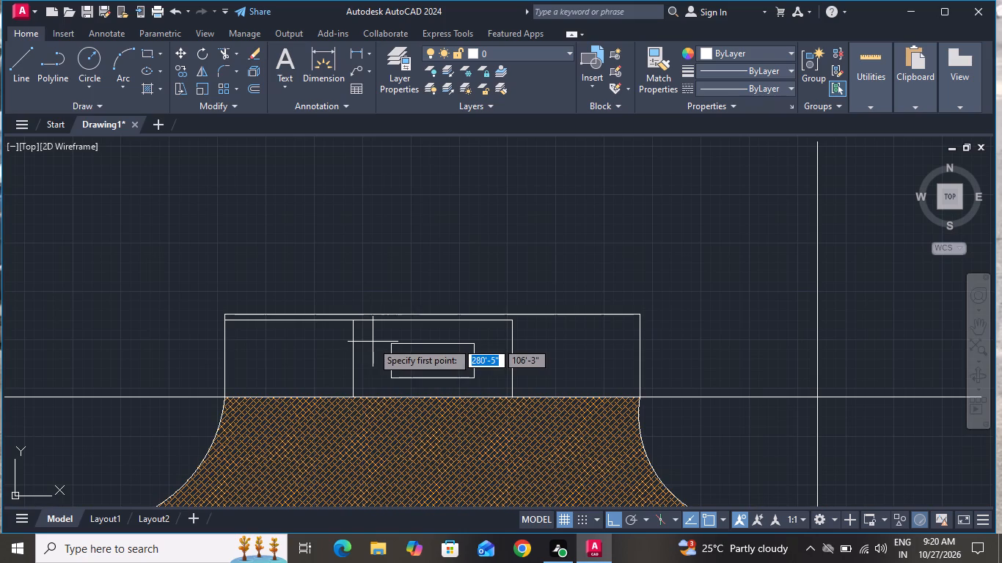
pyautogui.scroll(1, 348, 323)
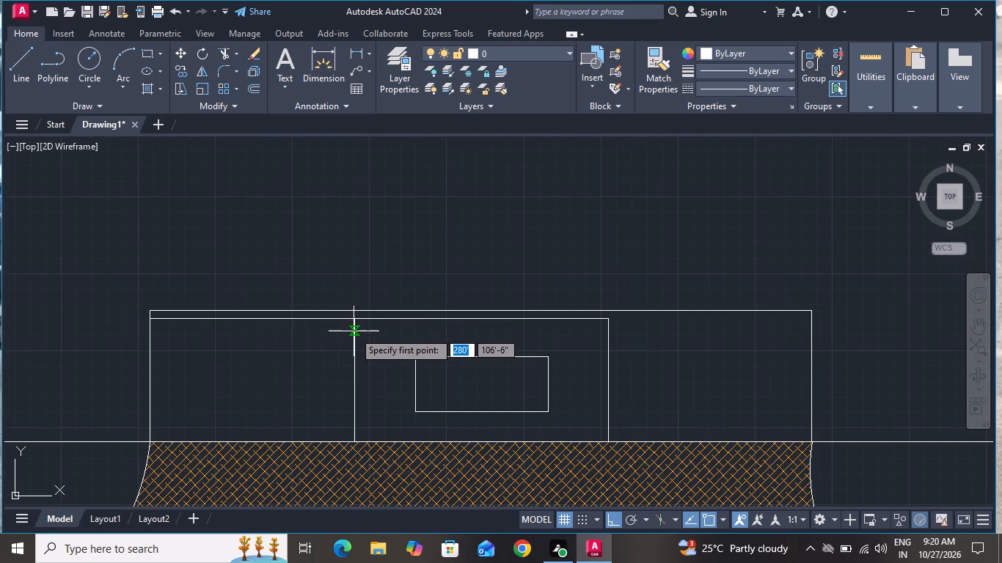
pyautogui.click(355, 331)
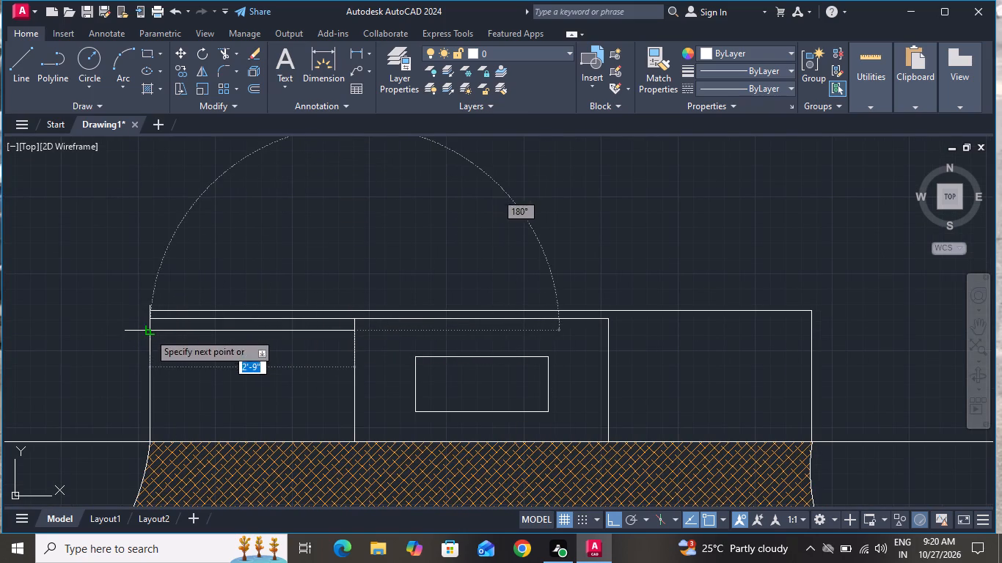
pyautogui.click(149, 332)
pyautogui.rightClick(151, 332)
pyautogui.click(200, 353)
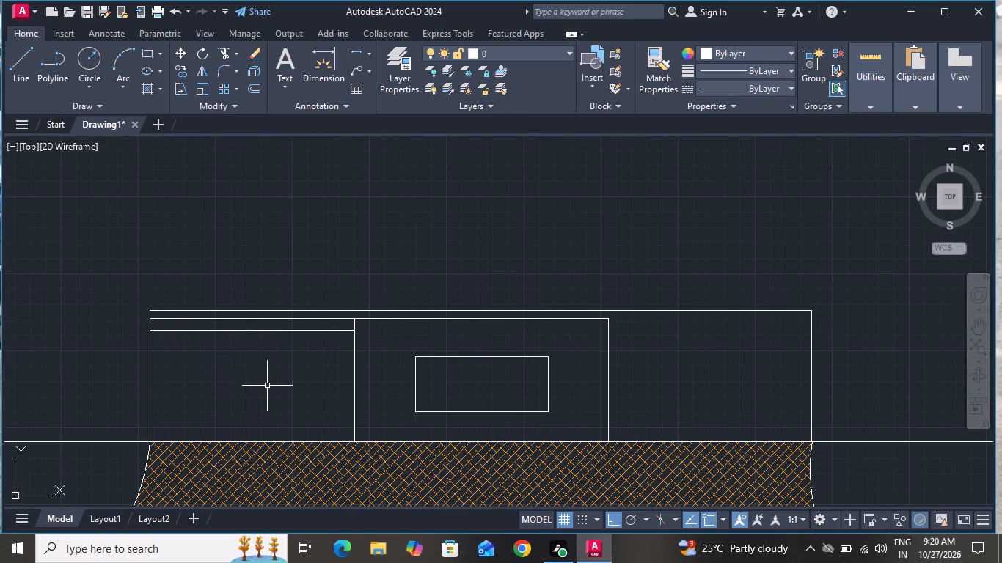
# Offset the lower line in the left bay downward four times in succession at 4" spacing.
pyautogui.press('o')
pyautogui.press('space')
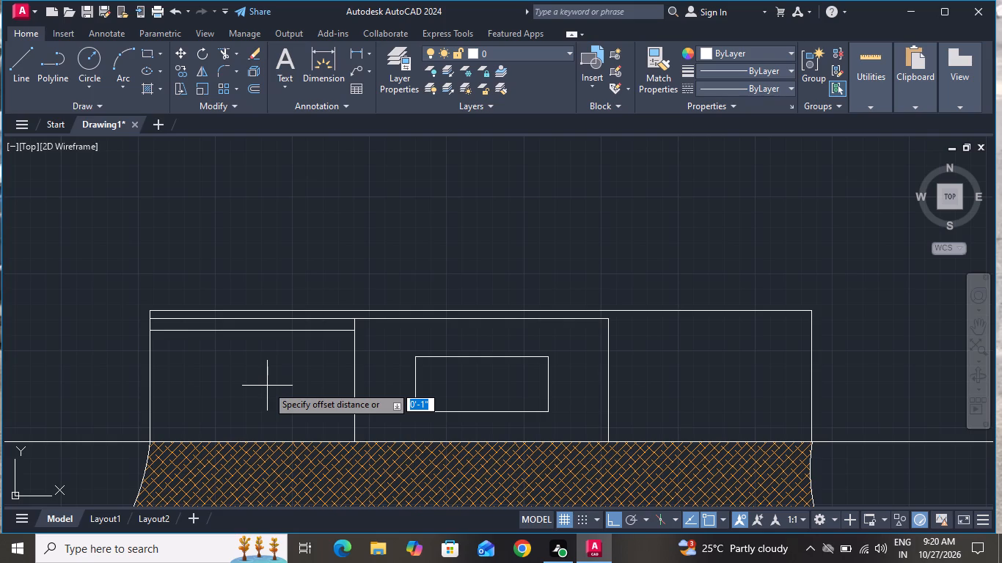
pyautogui.press('4')
pyautogui.hotkey('shift', '"')
pyautogui.press('Return')
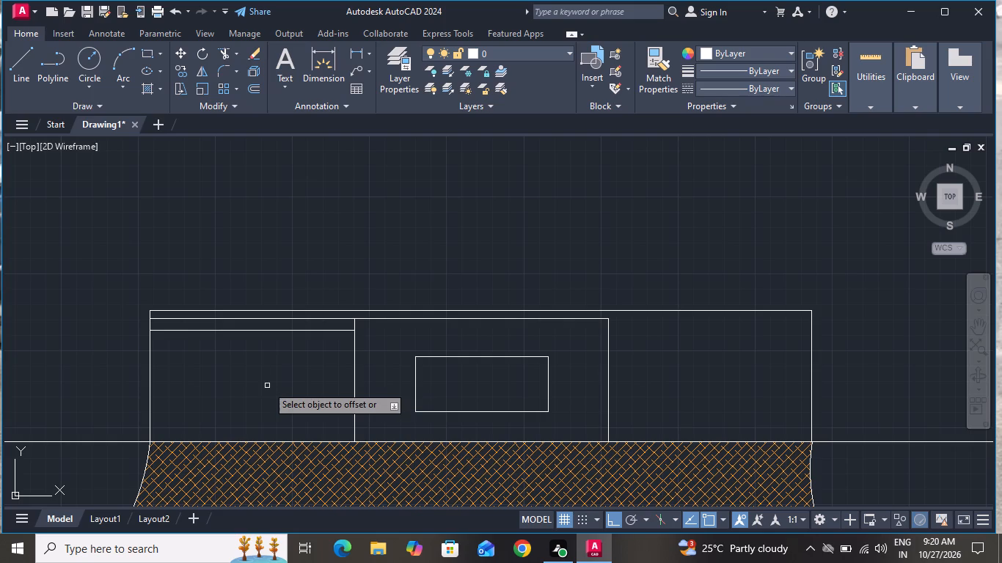
pyautogui.click(200, 328)
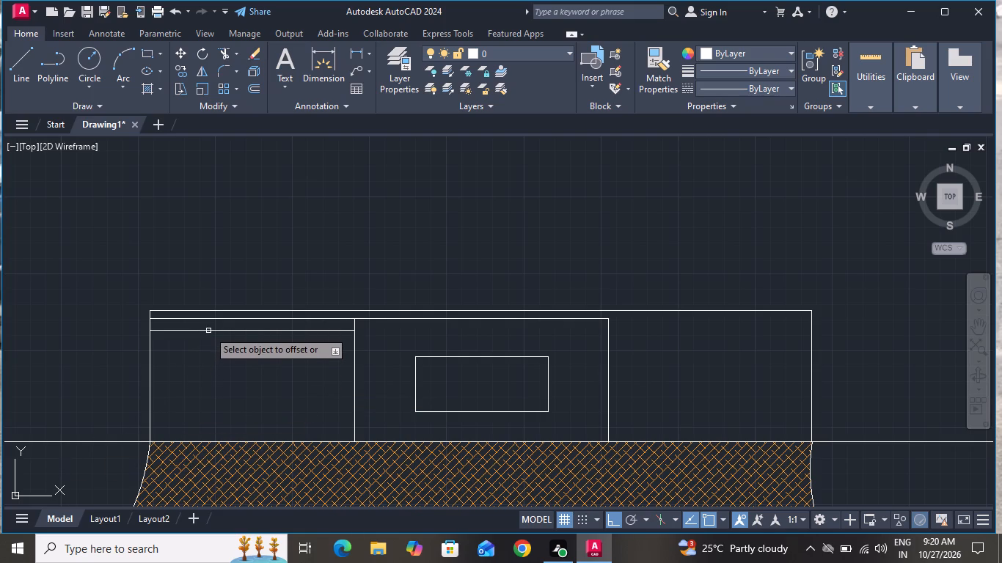
pyautogui.click(209, 329)
pyautogui.click(212, 360)
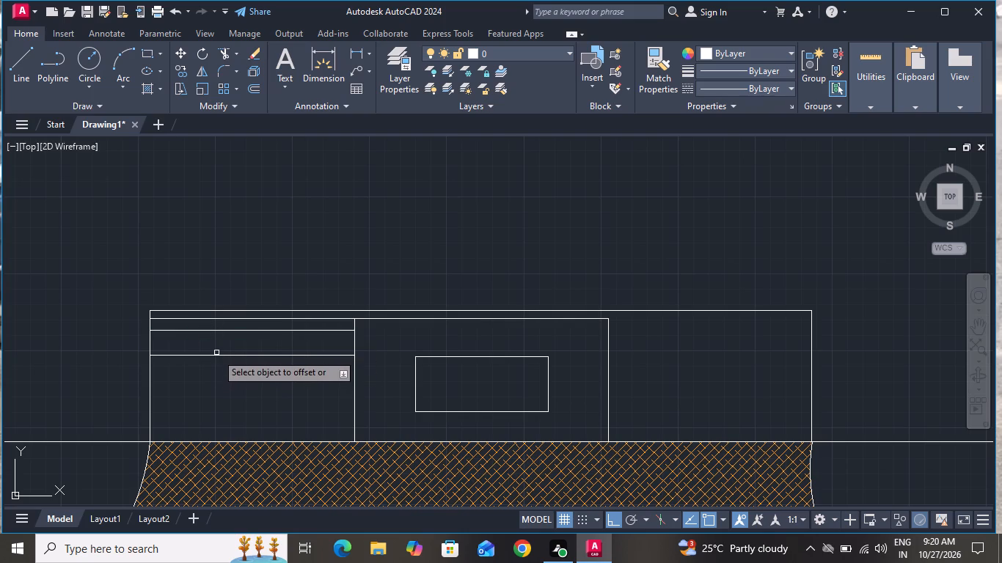
pyautogui.click(219, 356)
pyautogui.click(226, 386)
pyautogui.click(229, 380)
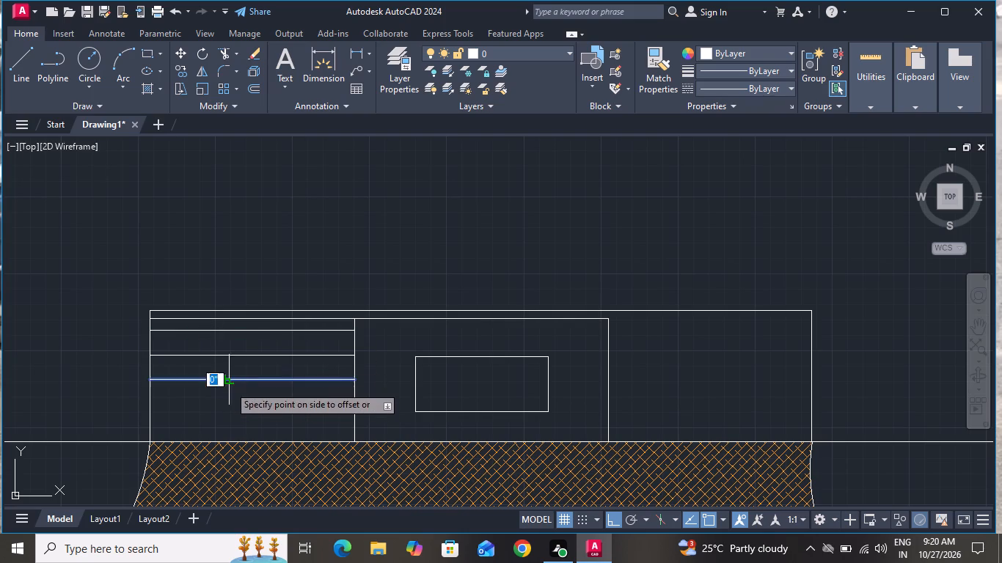
pyautogui.click(230, 397)
pyautogui.click(233, 405)
pyautogui.click(235, 424)
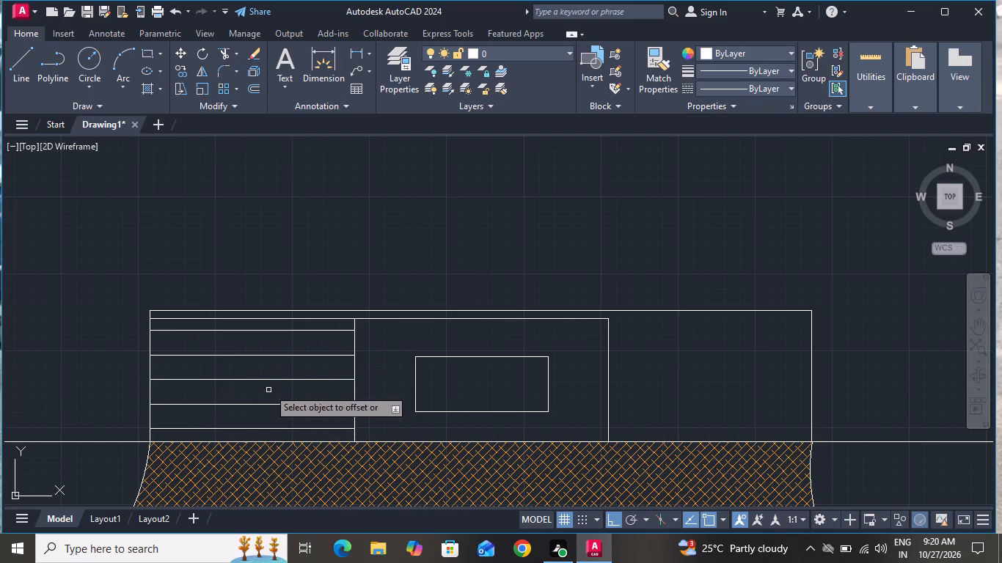
pyautogui.rightClick(656, 389)
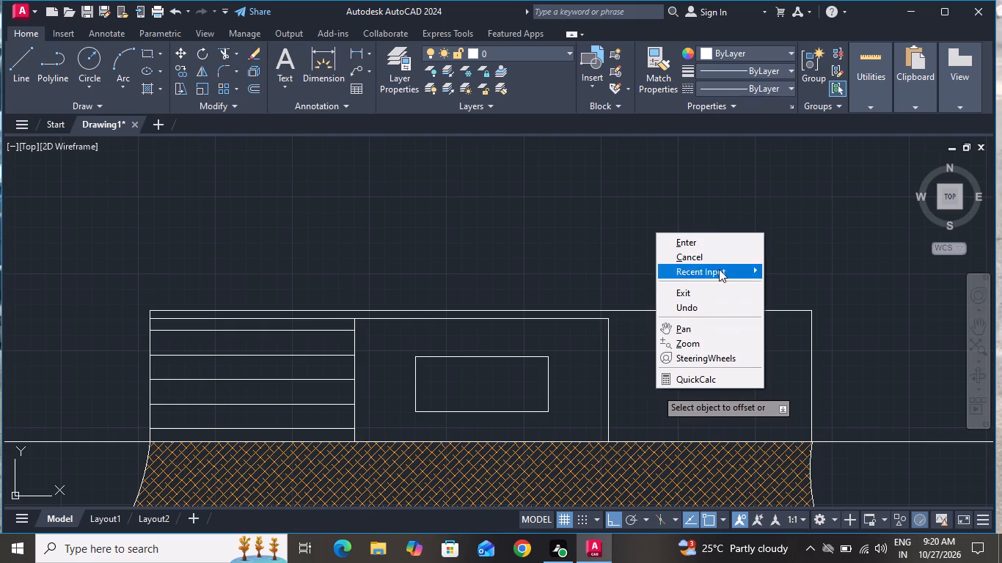
pyautogui.click(708, 248)
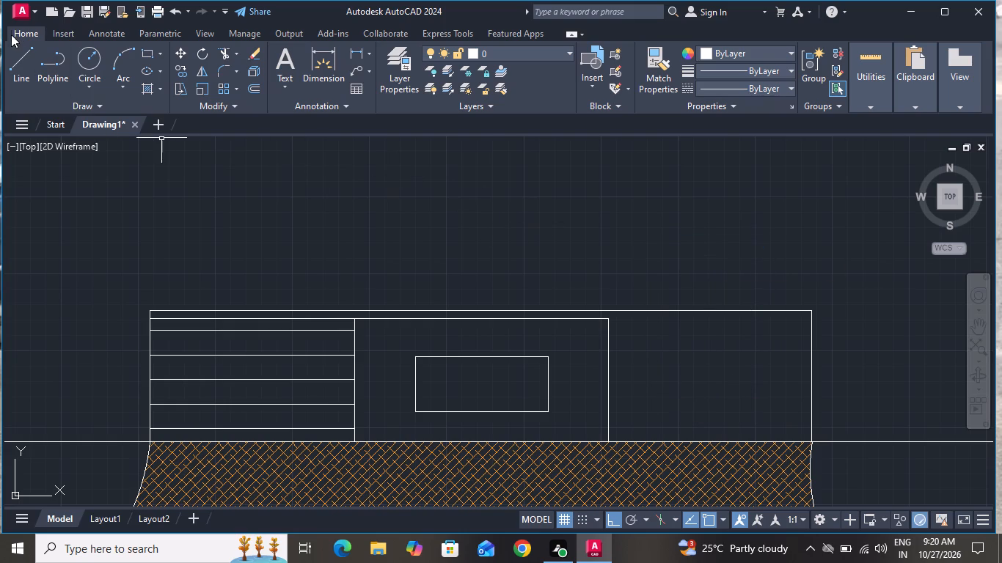
# Draw a horizontal line from the inner frame's top-right corner to the panel's outer right side.
pyautogui.click(28, 54)
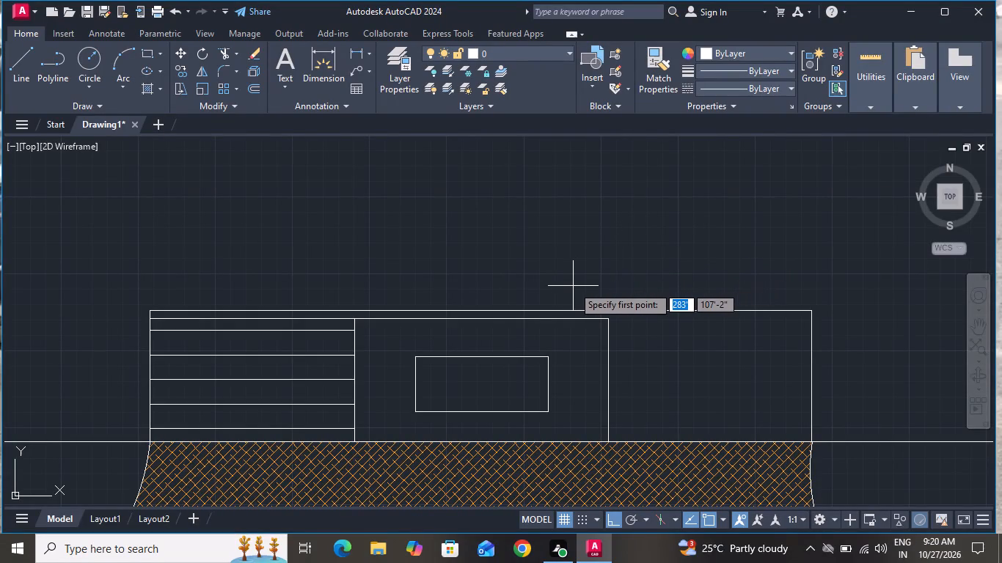
pyautogui.click(604, 320)
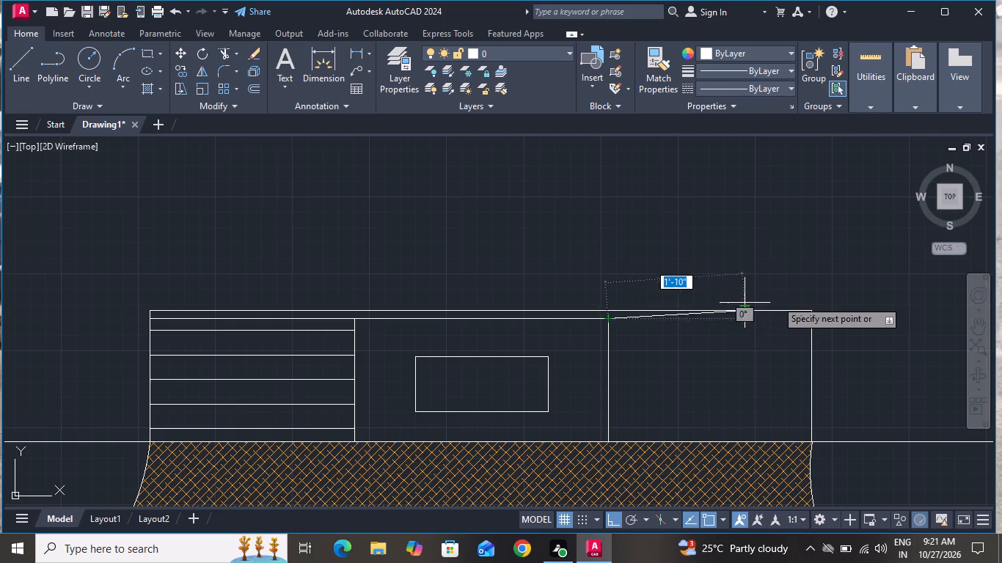
pyautogui.click(813, 321)
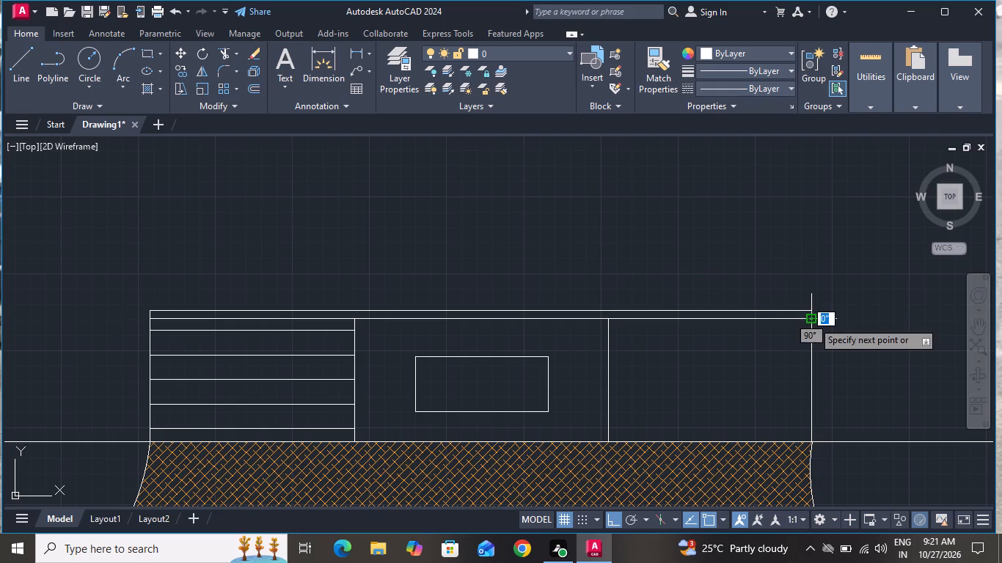
pyautogui.rightClick(813, 323)
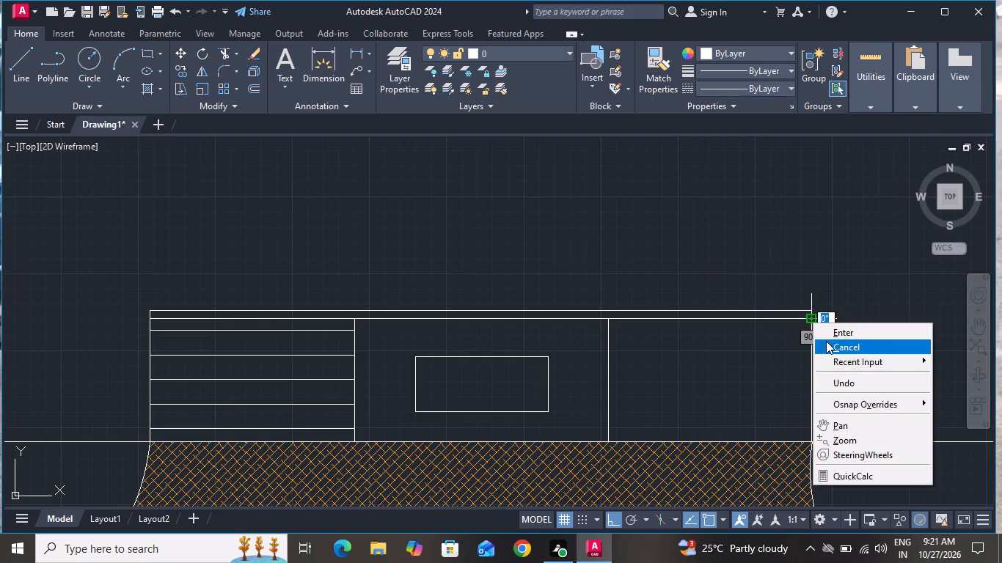
pyautogui.click(826, 341)
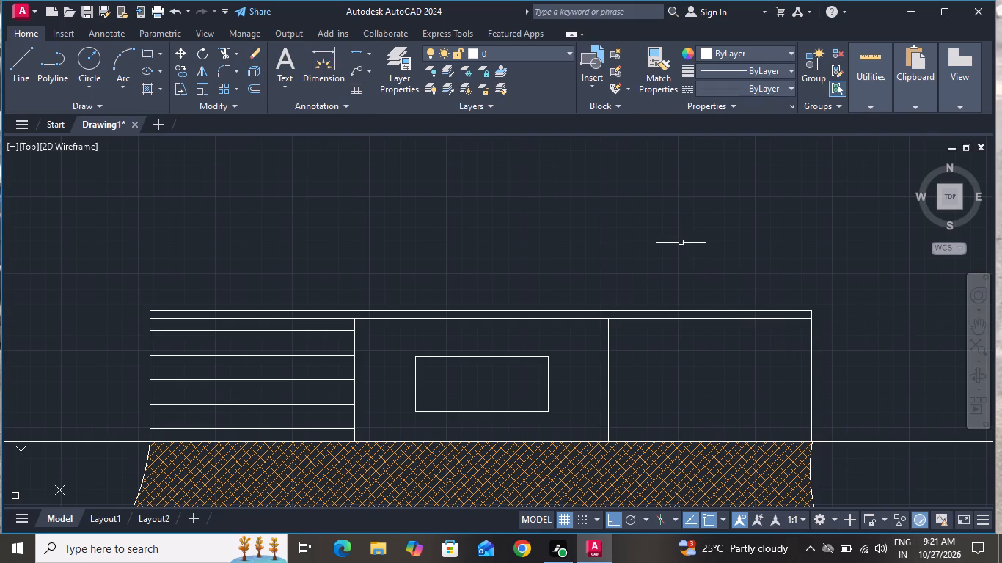
# Offset the right bay's new horizontal line downward four times in succession at 4" spacing.
pyautogui.press('p')
pyautogui.press('BackSpace')
pyautogui.press('o')
pyautogui.press('space')
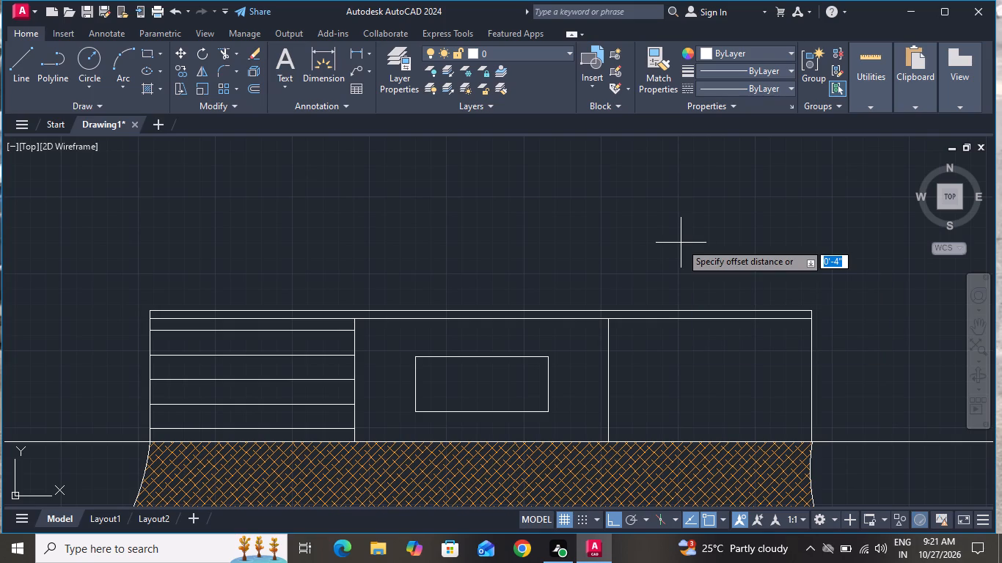
pyautogui.press('4')
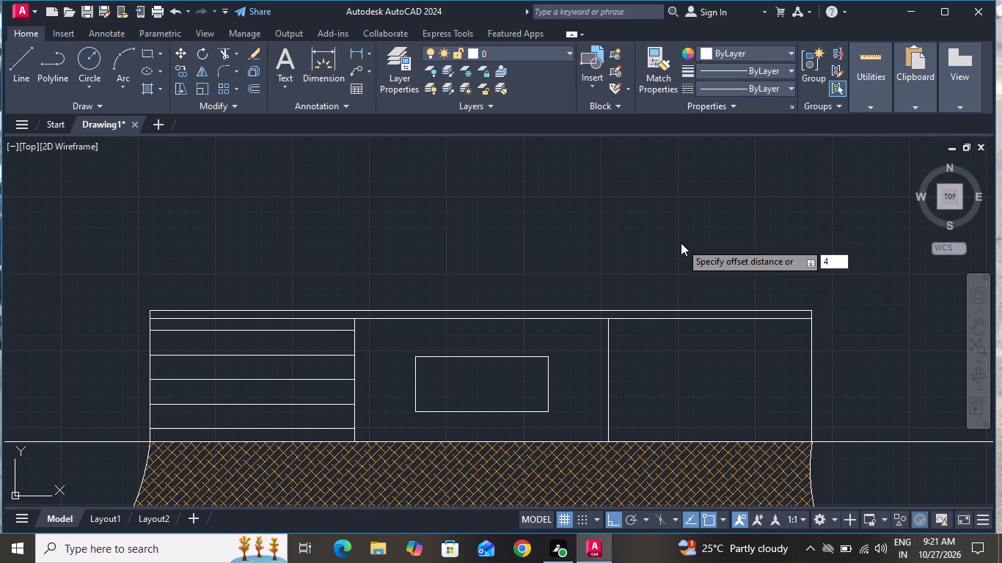
pyautogui.hotkey('shift', '"')
pyautogui.press('Return')
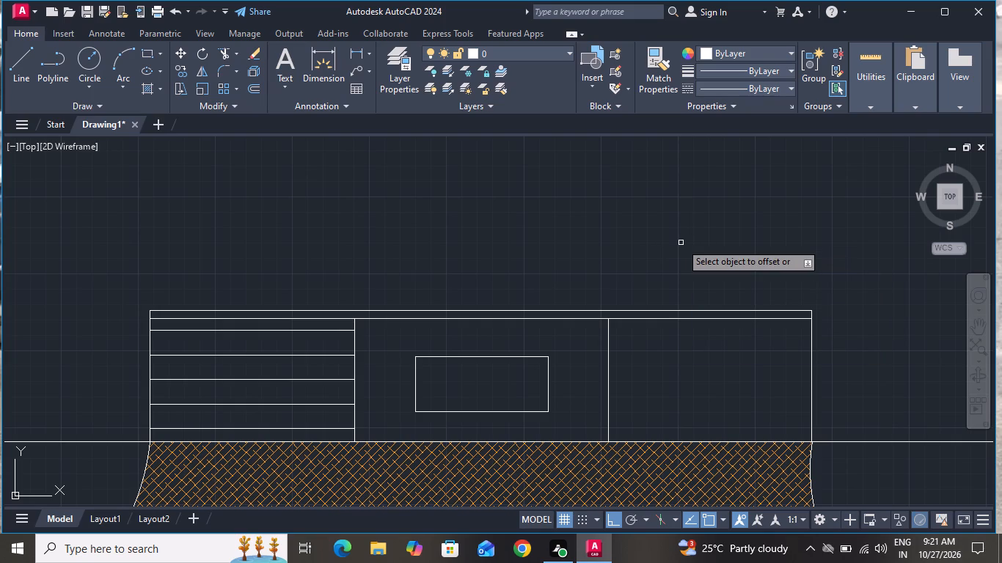
pyautogui.click(730, 319)
pyautogui.click(733, 347)
pyautogui.click(733, 347)
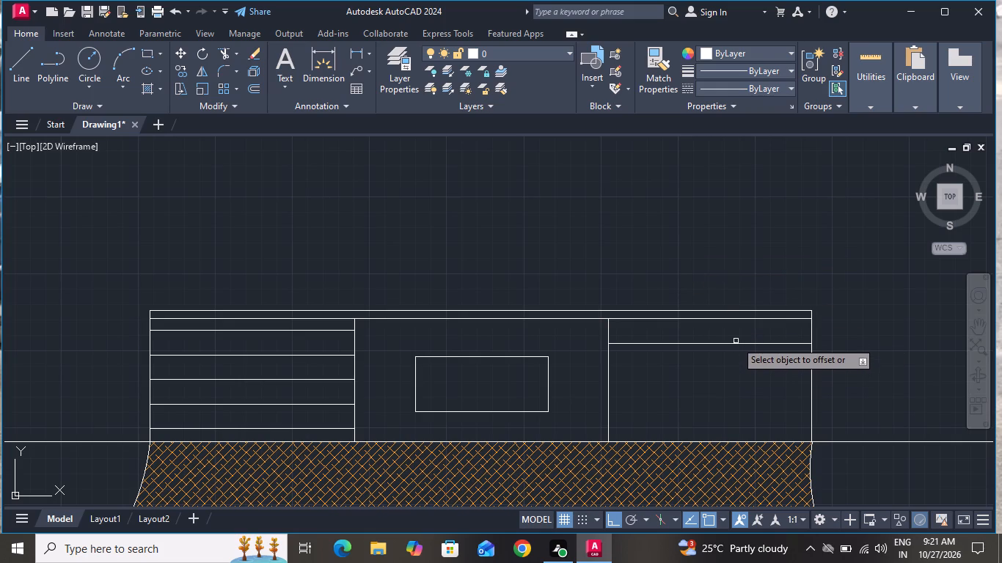
pyautogui.click(736, 345)
pyautogui.click(736, 364)
pyautogui.click(736, 369)
pyautogui.click(736, 394)
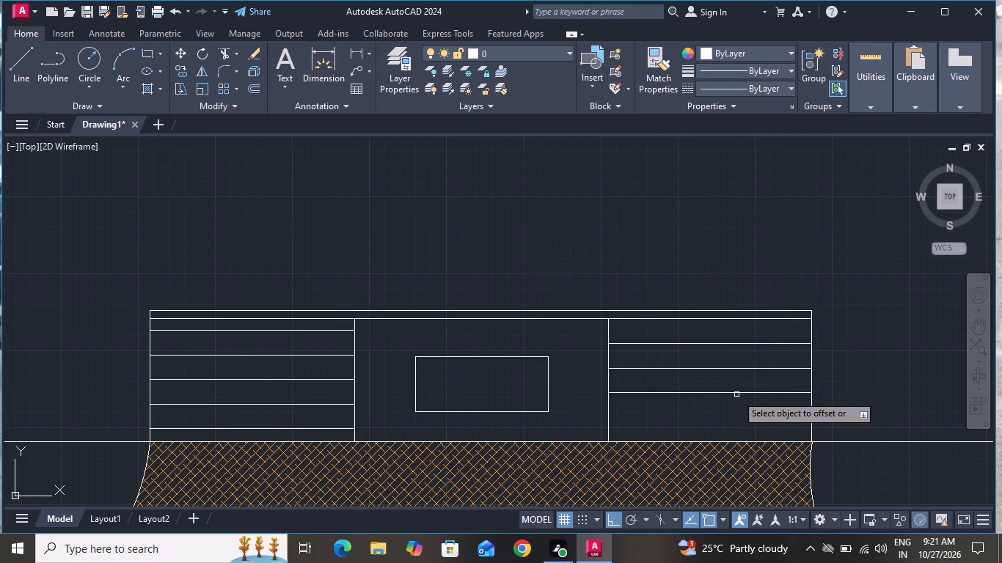
pyautogui.click(736, 394)
pyautogui.click(737, 415)
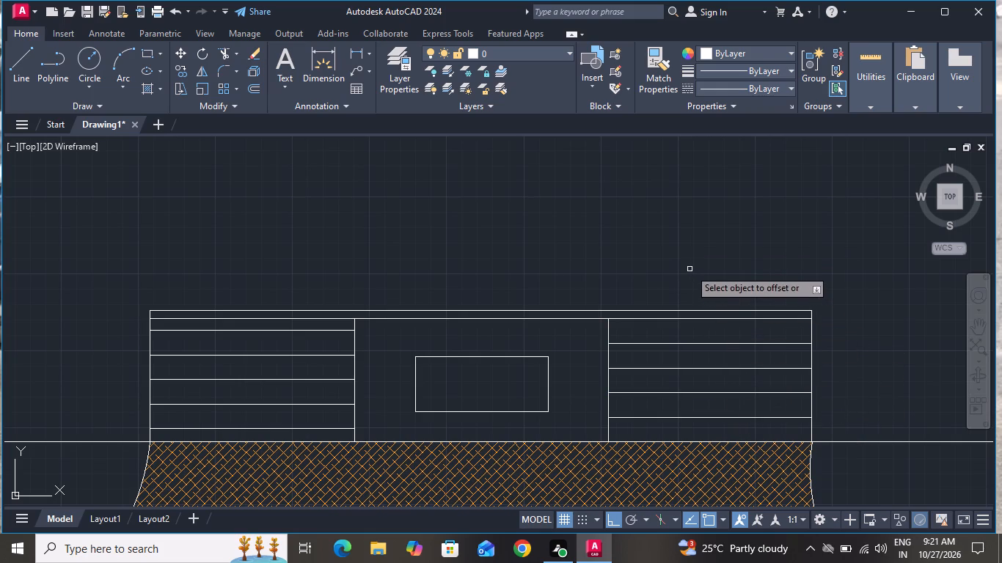
pyautogui.rightClick(689, 265)
pyautogui.click(727, 287)
# Draw a rectangle about 2'-7" wide standing on the panel's top edge, starting near the centre bay's left side.
pyautogui.scroll(-1, 688, 290)
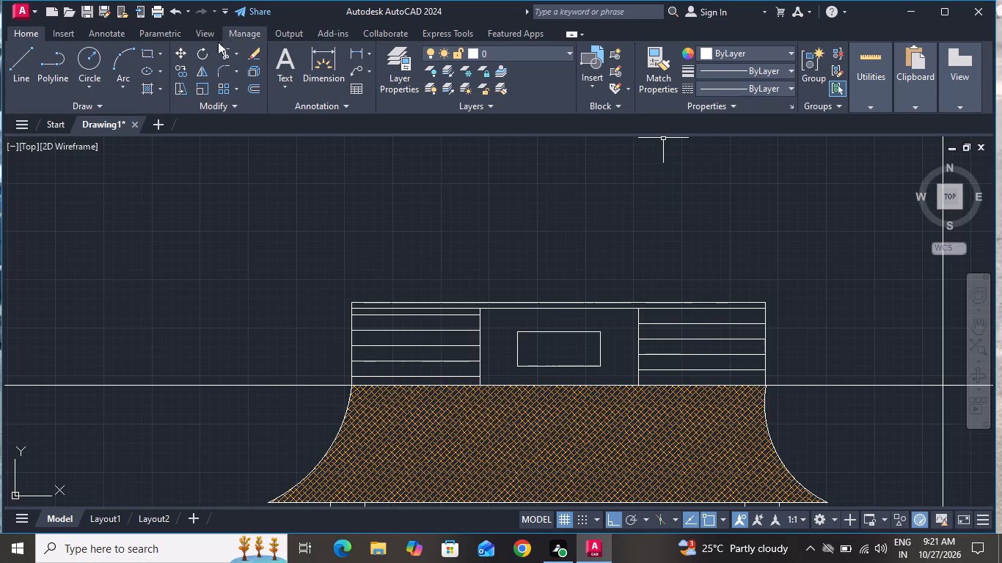
pyautogui.click(155, 56)
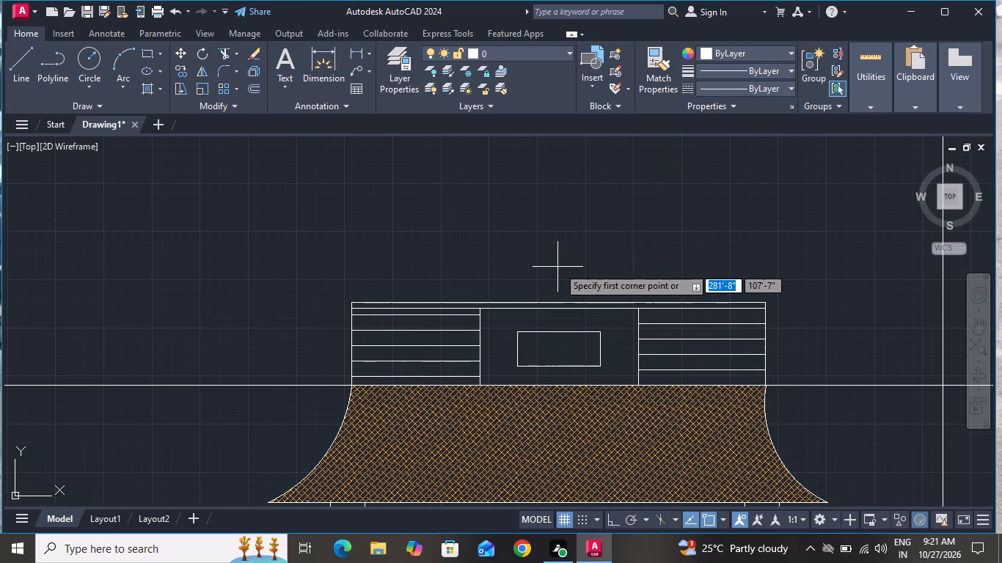
pyautogui.scroll(1, 512, 275)
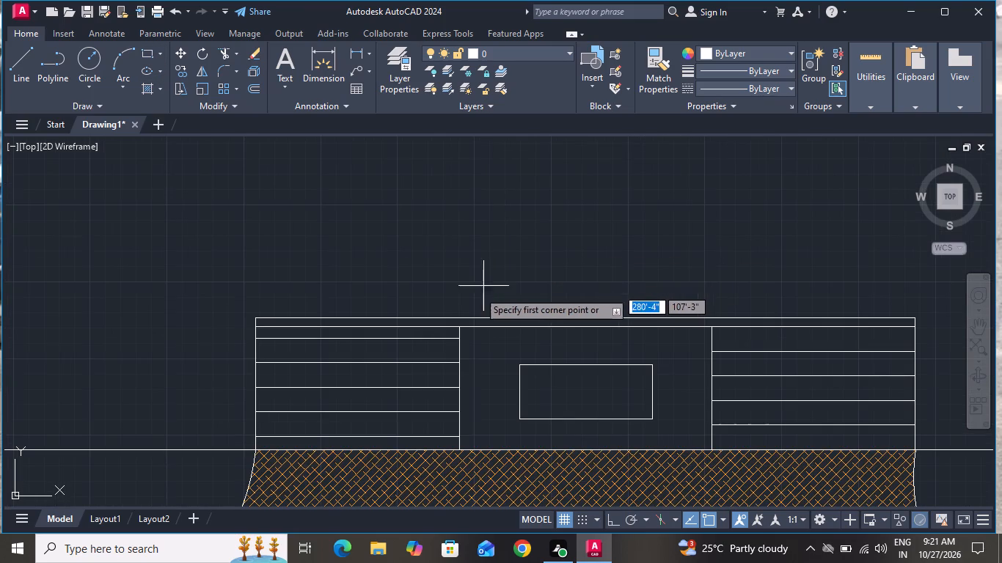
pyautogui.click(464, 320)
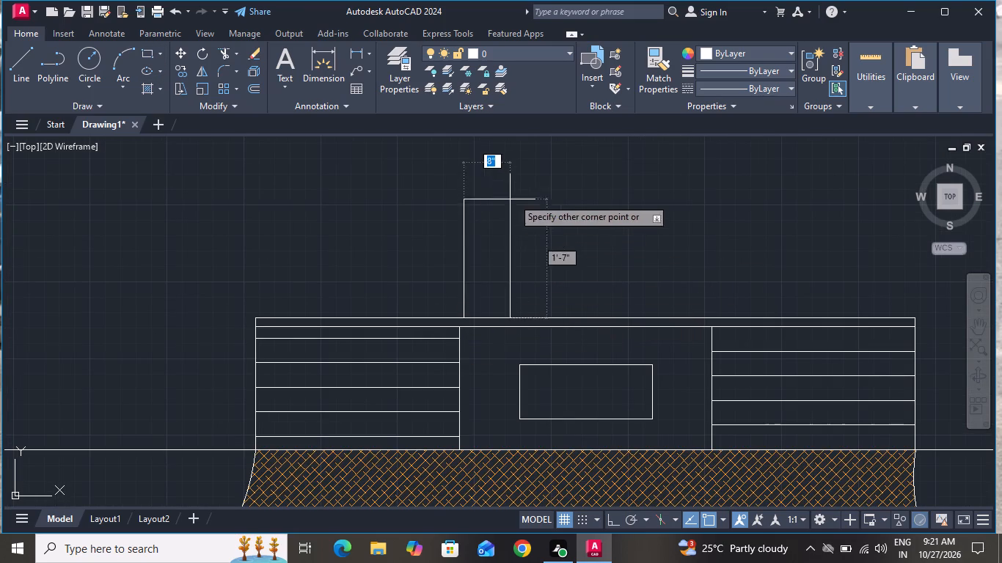
pyautogui.scroll(-4, 657, 176)
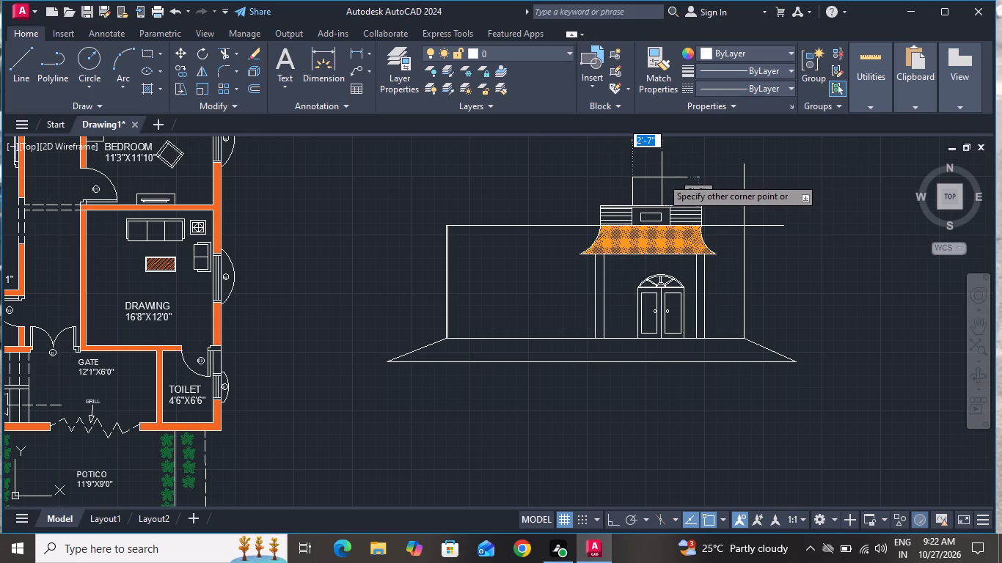
pyautogui.click(662, 174)
# Offset the new upper rectangle inward by 1".
pyautogui.scroll(1, 684, 175)
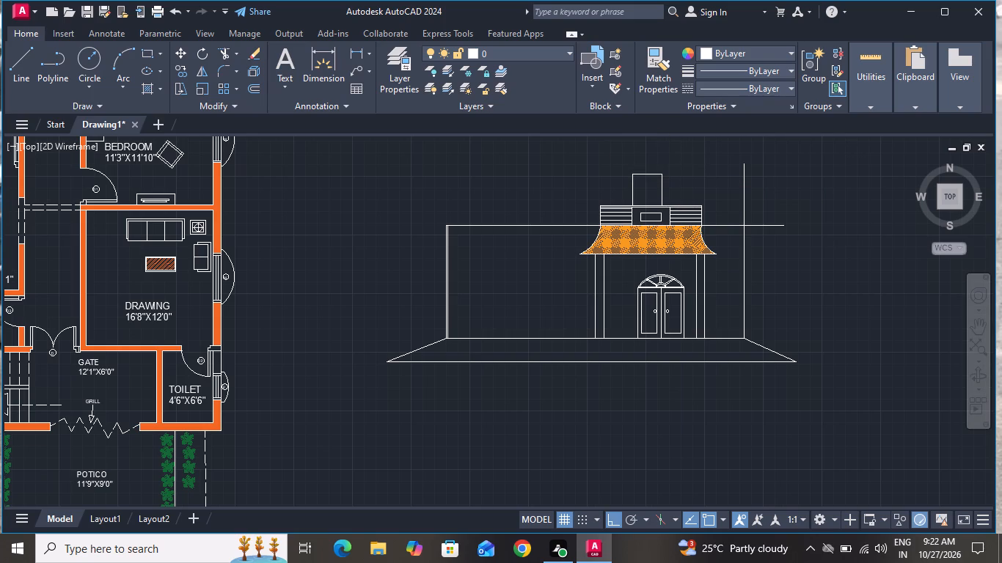
pyautogui.write('o 1')
pyautogui.hotkey('shift', '"')
pyautogui.press('Return')
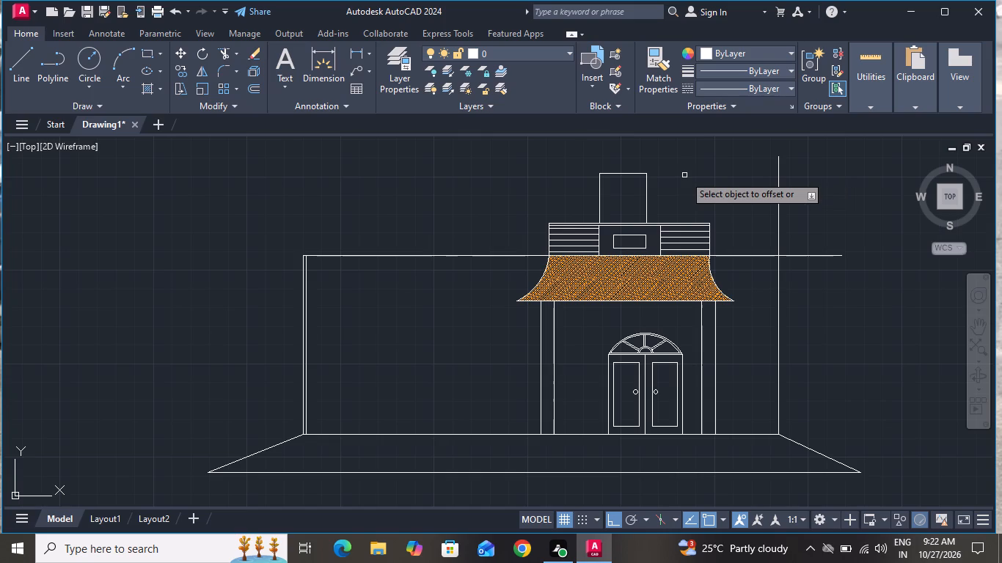
pyautogui.scroll(2, 627, 157)
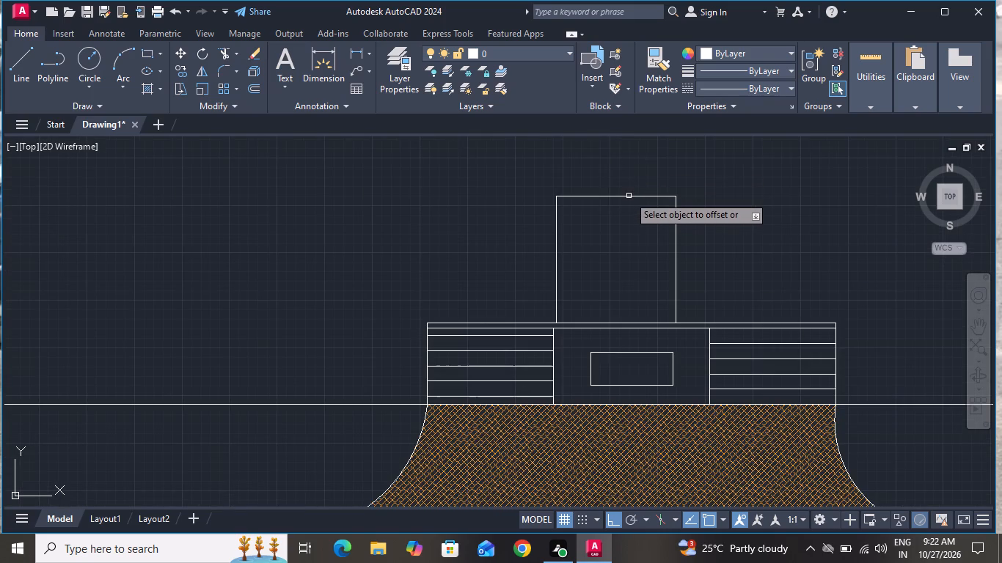
pyautogui.click(629, 193)
pyautogui.click(629, 196)
pyautogui.click(634, 211)
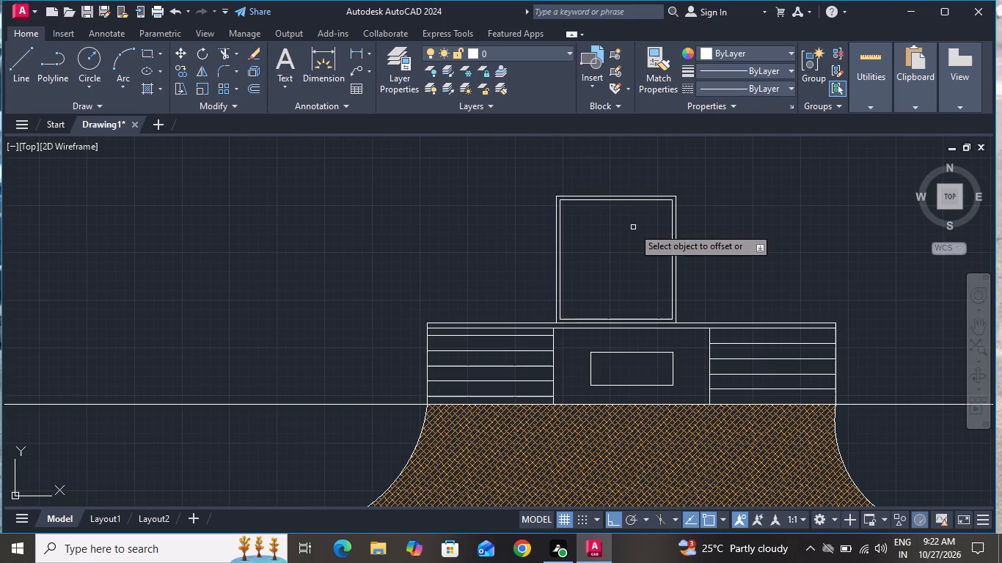
pyautogui.rightClick(633, 227)
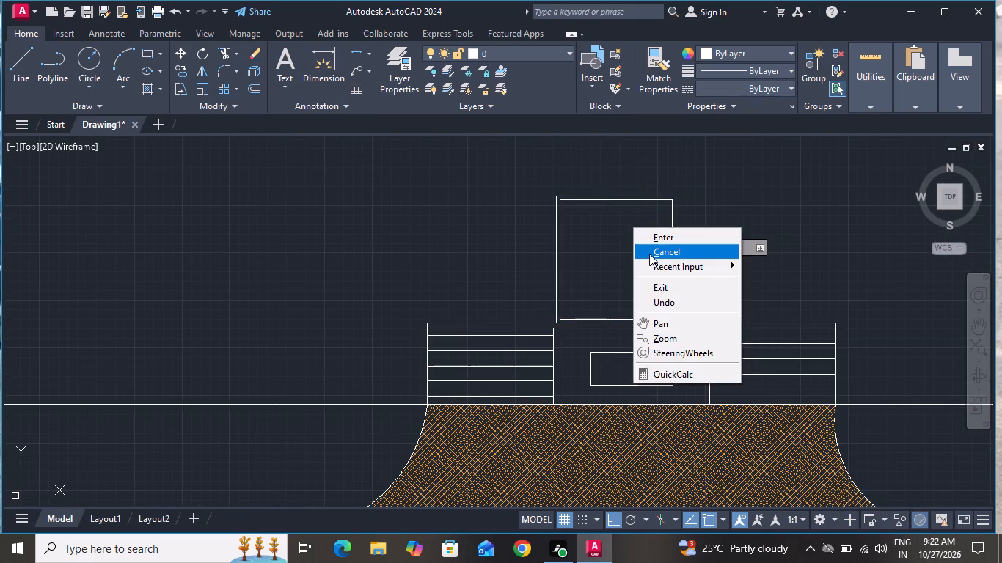
pyautogui.click(651, 252)
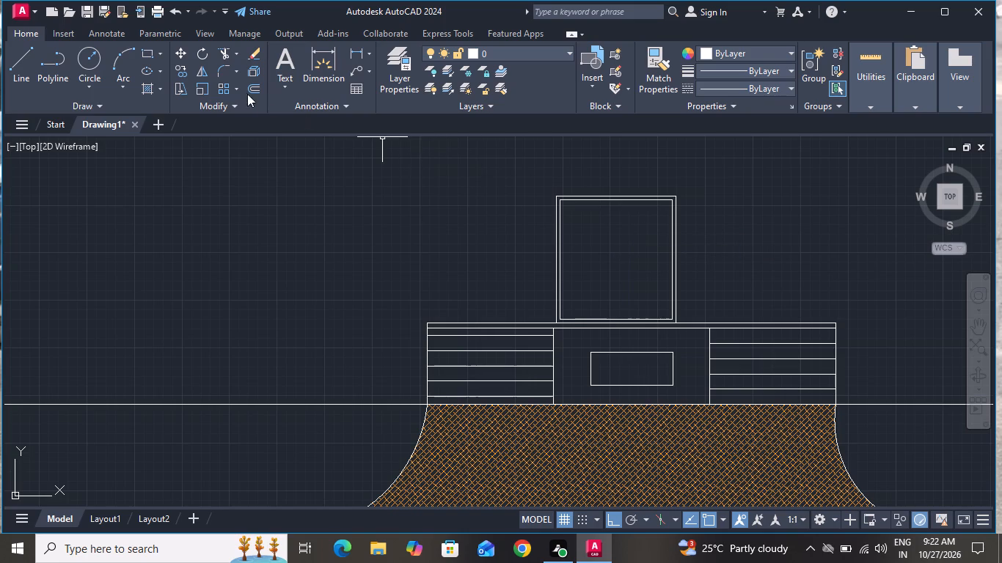
# Draw a narrow door rectangle about 6" wide inside the upper frame, rising from the frame's bottom edge near its middle.
pyautogui.click(150, 49)
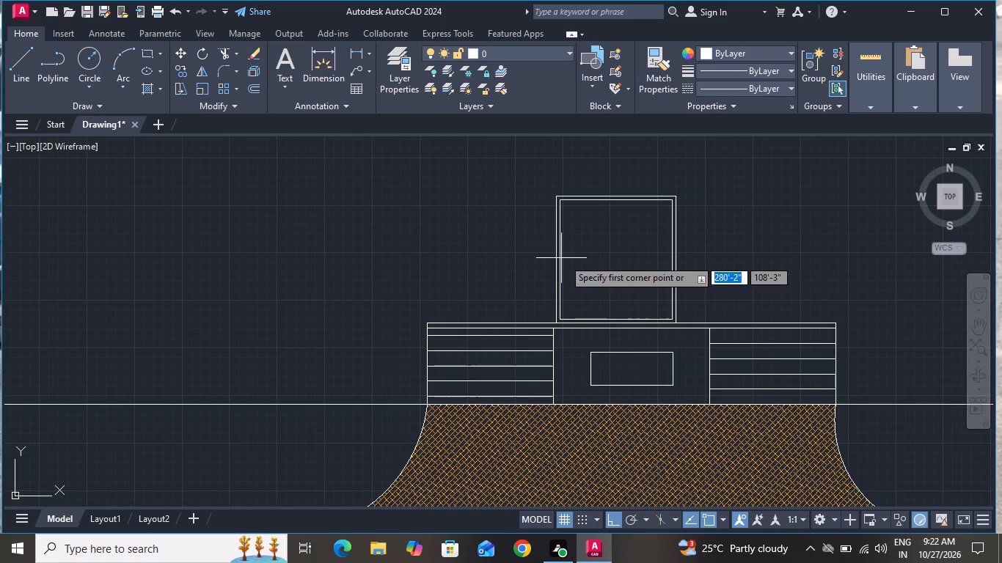
pyautogui.scroll(1, 613, 296)
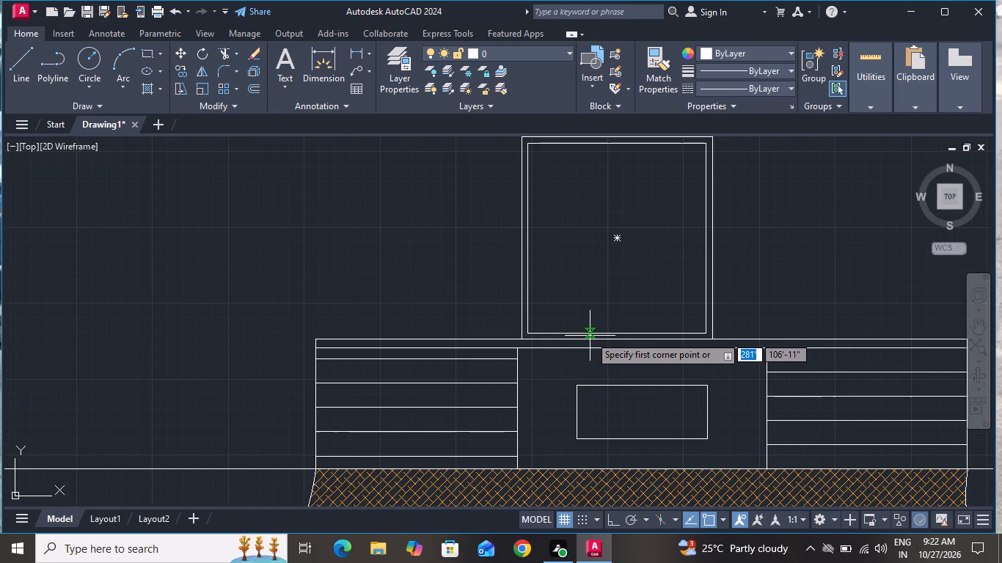
pyautogui.click(590, 336)
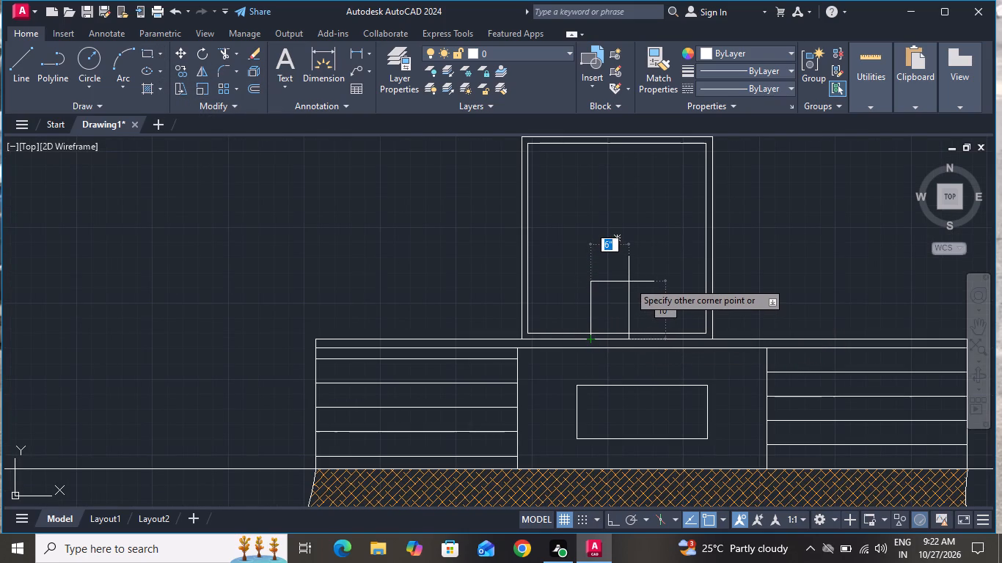
pyautogui.click(627, 272)
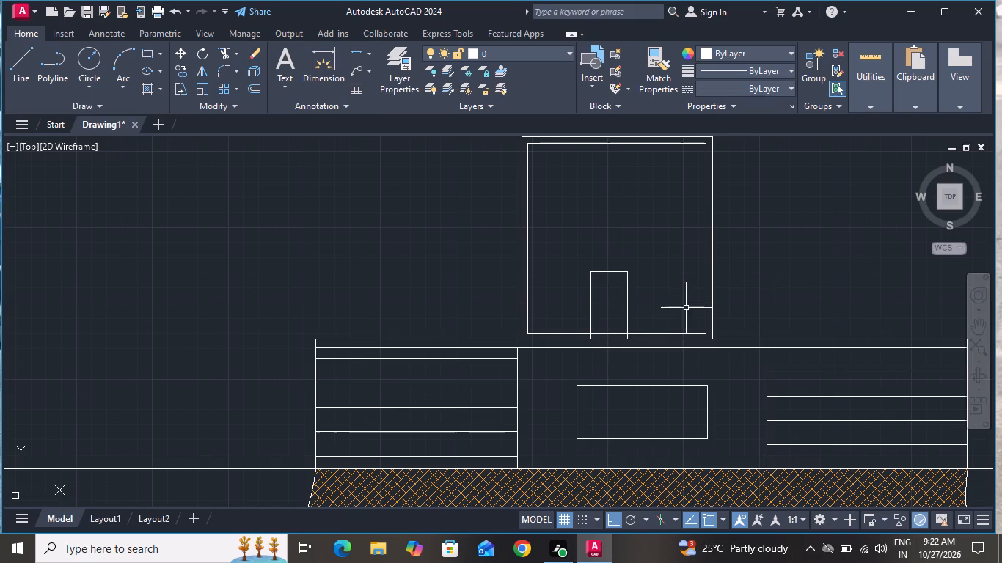
# Offset the narrow door rectangle inward by 1".
pyautogui.write('o 1')
pyautogui.hotkey('shift', '"')
pyautogui.press('Return')
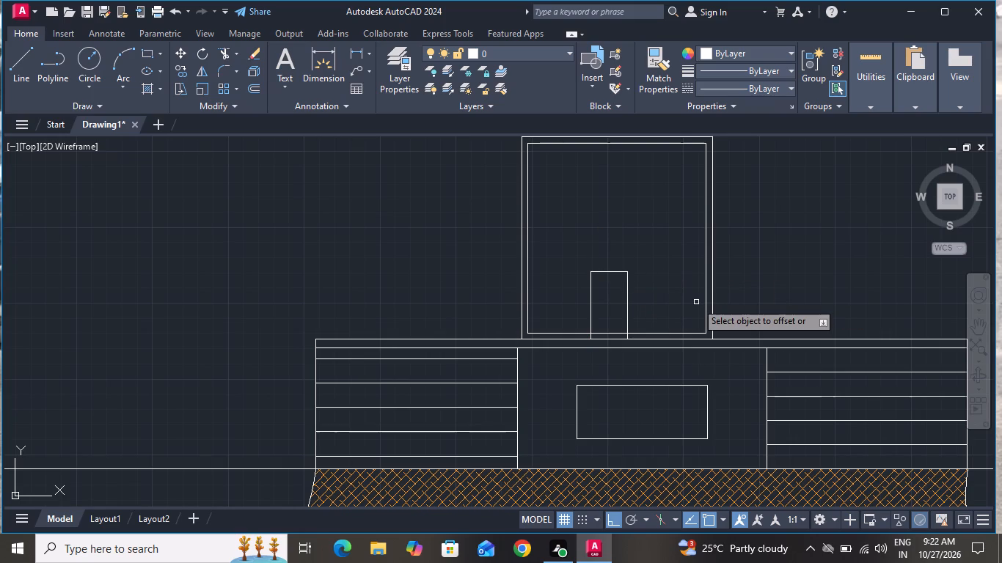
pyautogui.click(610, 273)
pyautogui.click(609, 280)
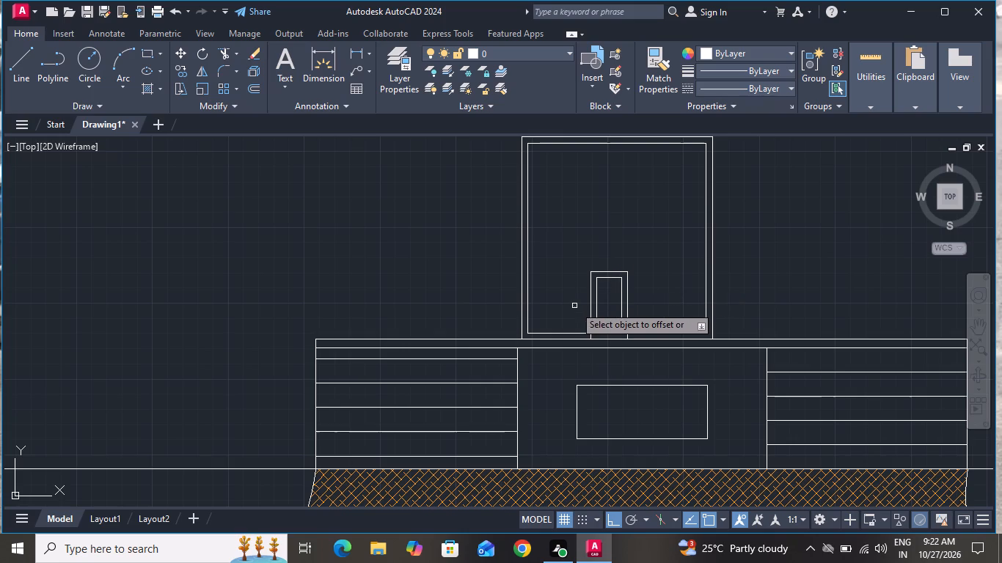
pyautogui.rightClick(574, 304)
pyautogui.click(593, 322)
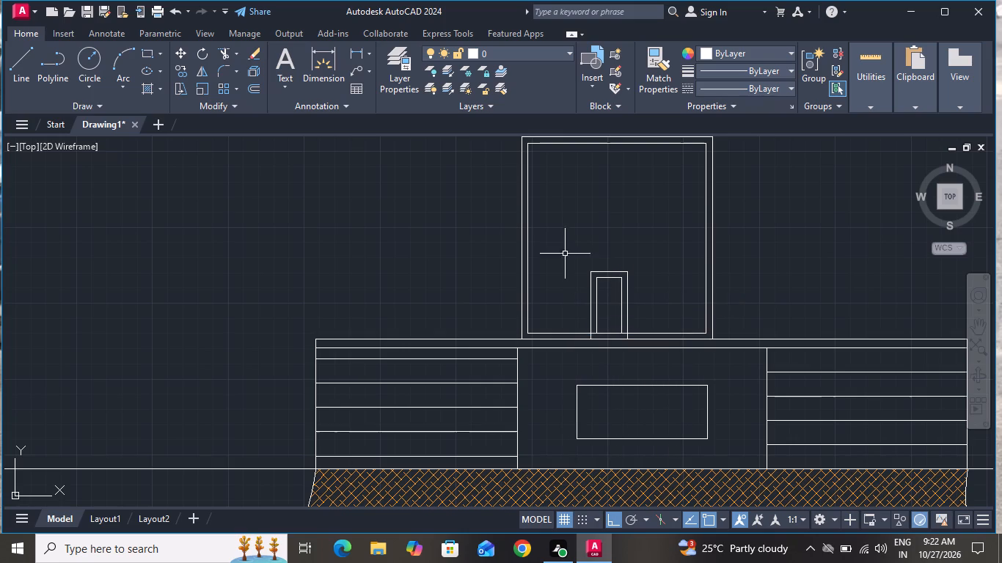
# Draw a small circle inside the upper frame, between its left side and the narrow door rectangle.
pyautogui.click(90, 64)
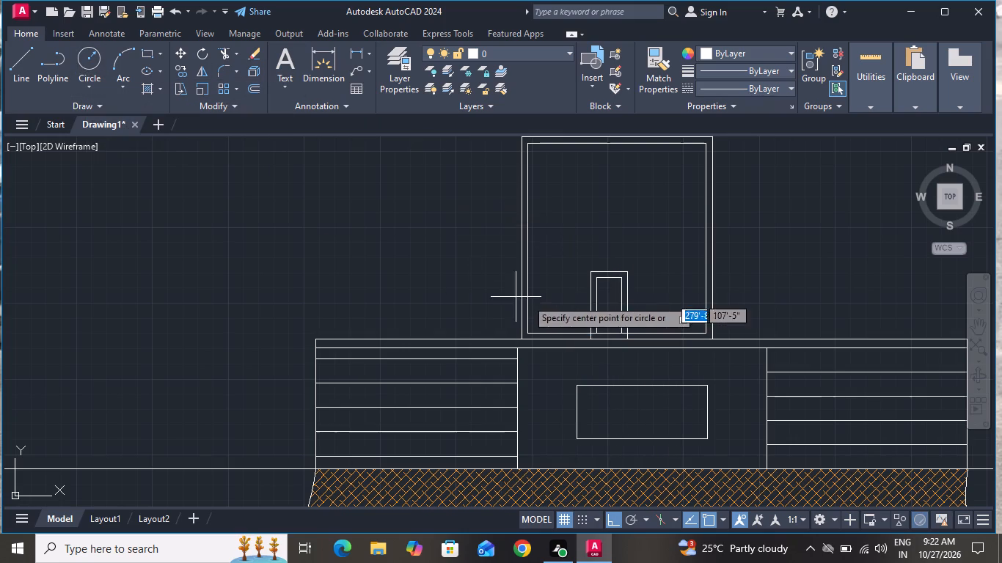
pyautogui.scroll(1, 591, 289)
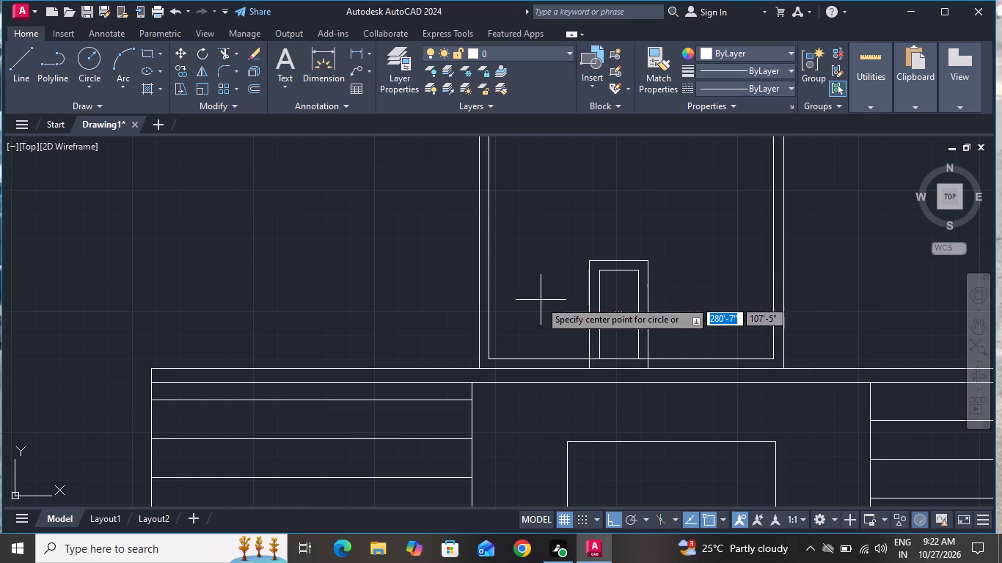
pyautogui.click(511, 292)
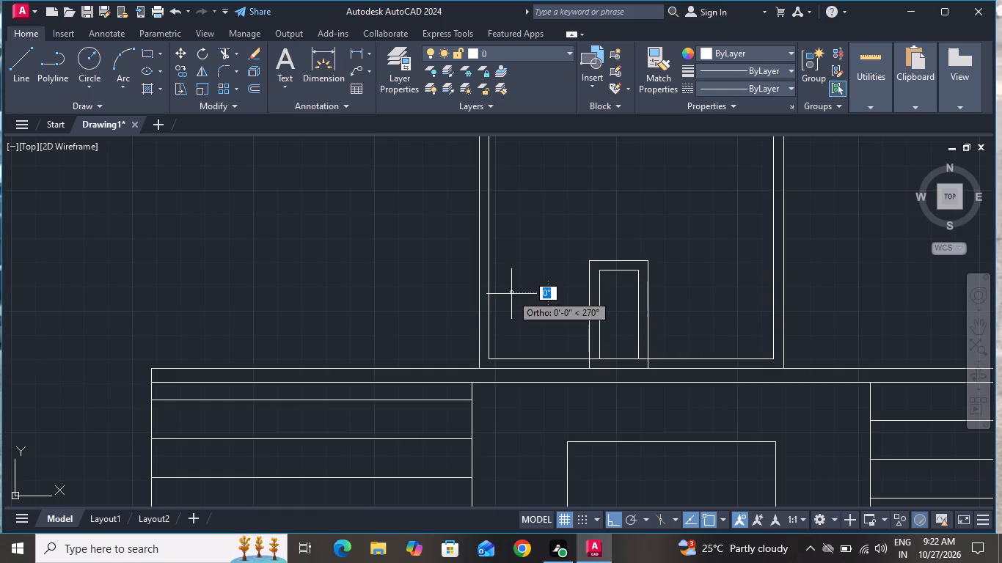
pyautogui.click(512, 299)
pyautogui.scroll(-1, 438, 358)
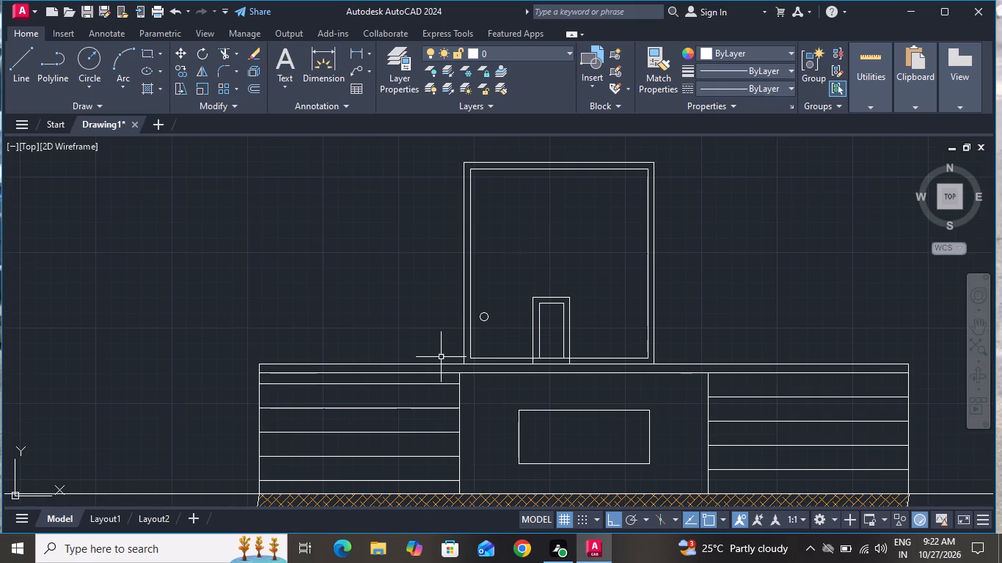
# Draw a small horizontal rectangle about 2" high in the upper frame's top-right corner area.
pyautogui.click(143, 53)
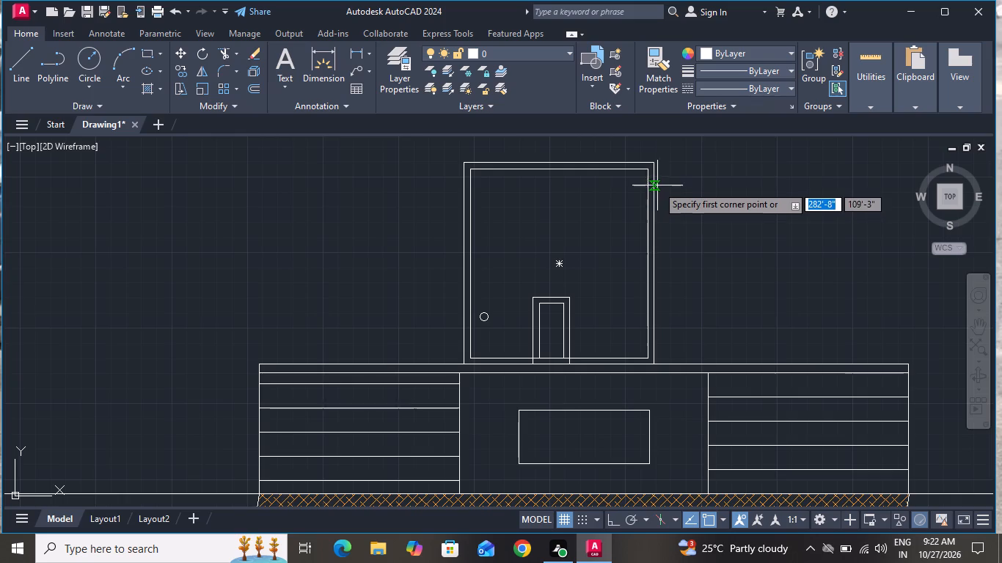
pyautogui.scroll(1, 643, 179)
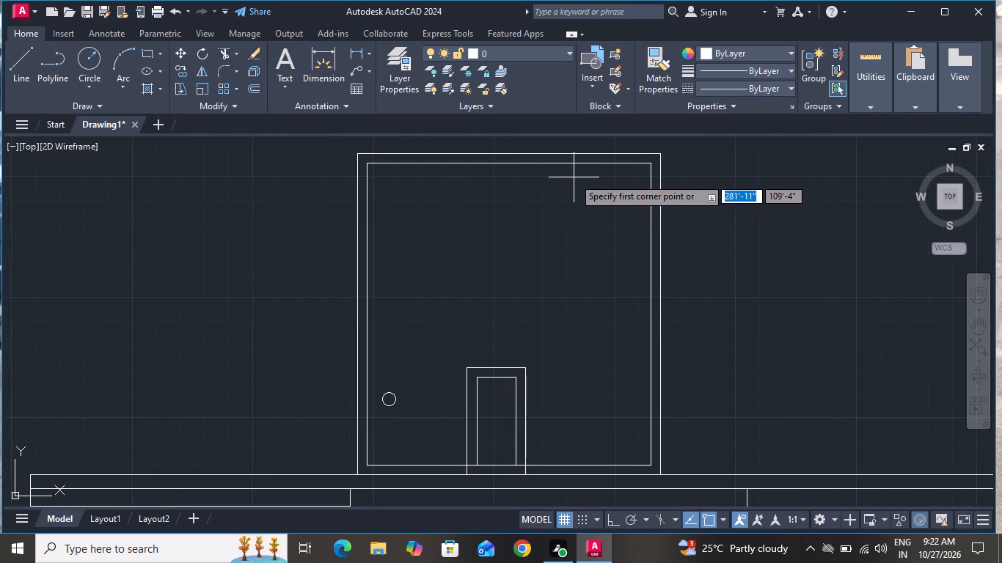
pyautogui.click(574, 177)
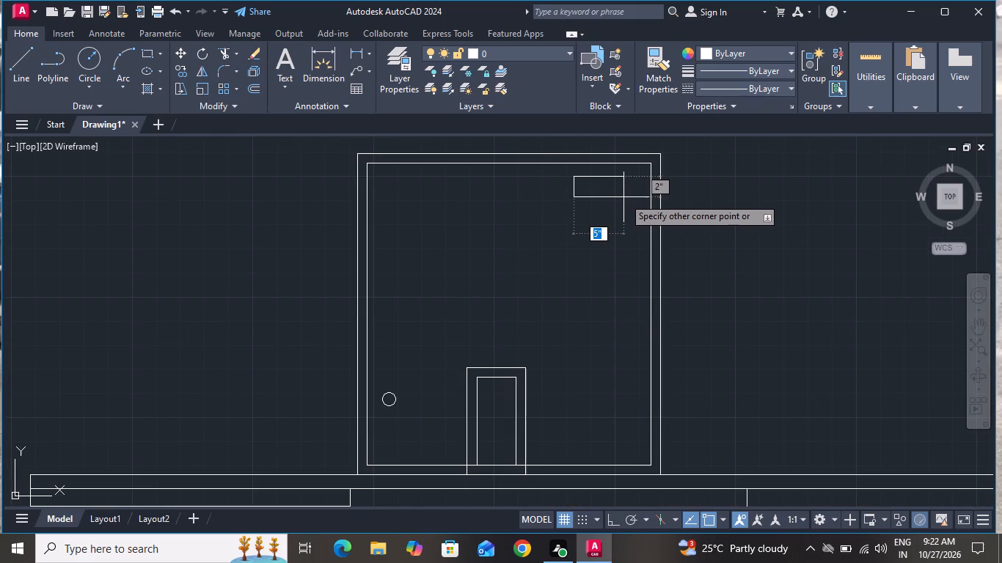
pyautogui.click(635, 197)
# Copy the small rectangle straight down five times at roughly even spacing to form a column along the frame's right side.
pyautogui.click(632, 197)
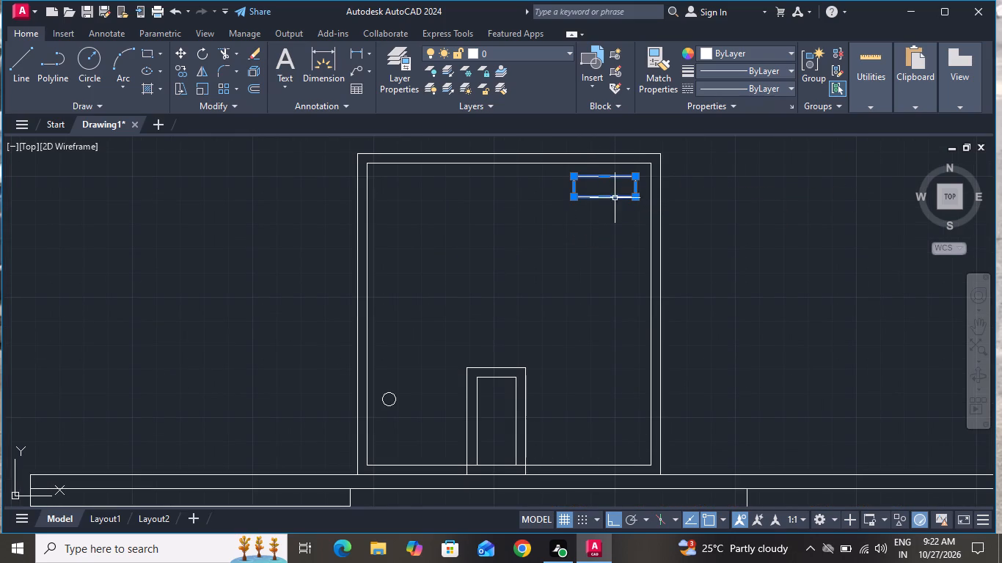
pyautogui.click(183, 71)
pyautogui.click(571, 175)
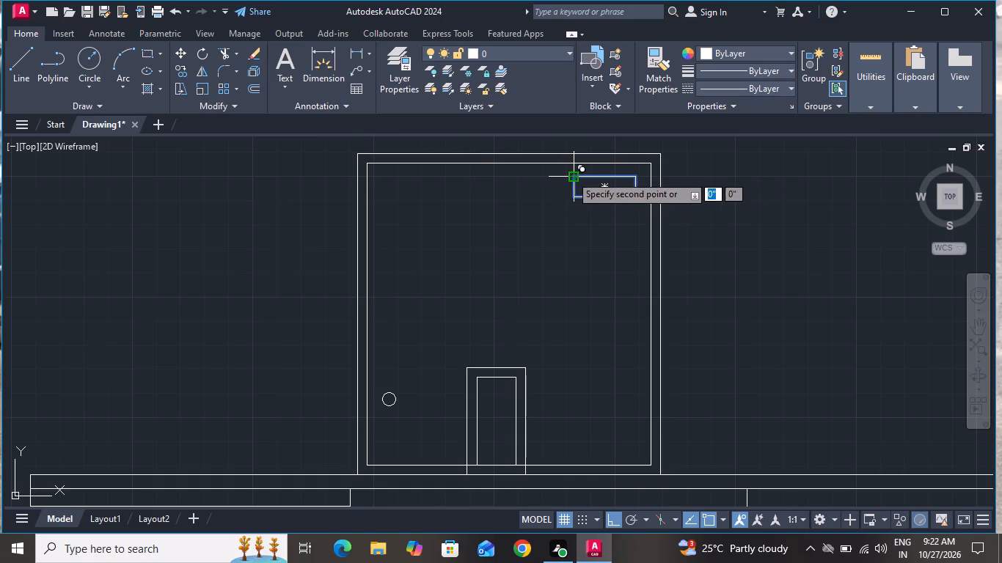
pyautogui.click(577, 217)
pyautogui.click(577, 265)
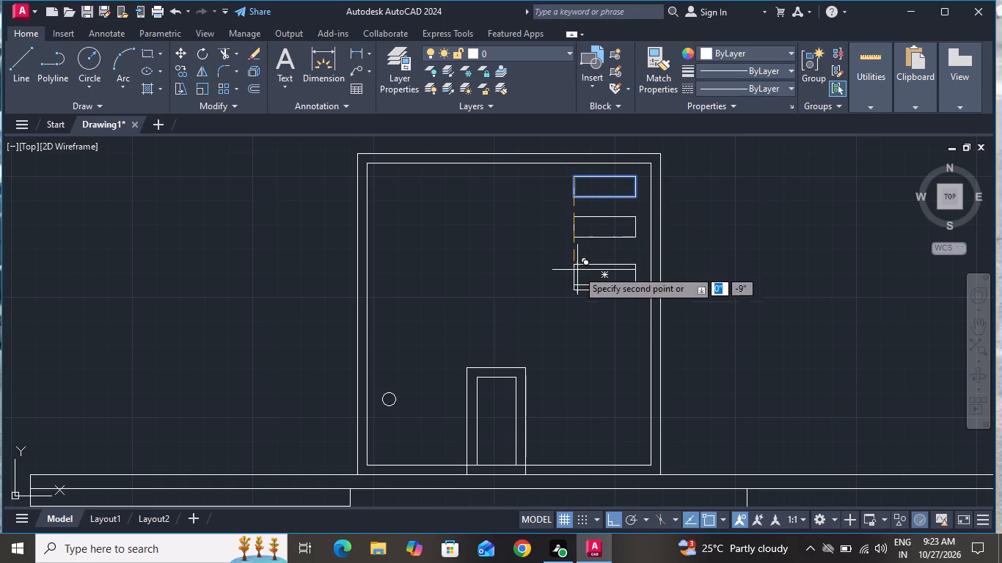
pyautogui.click(584, 311)
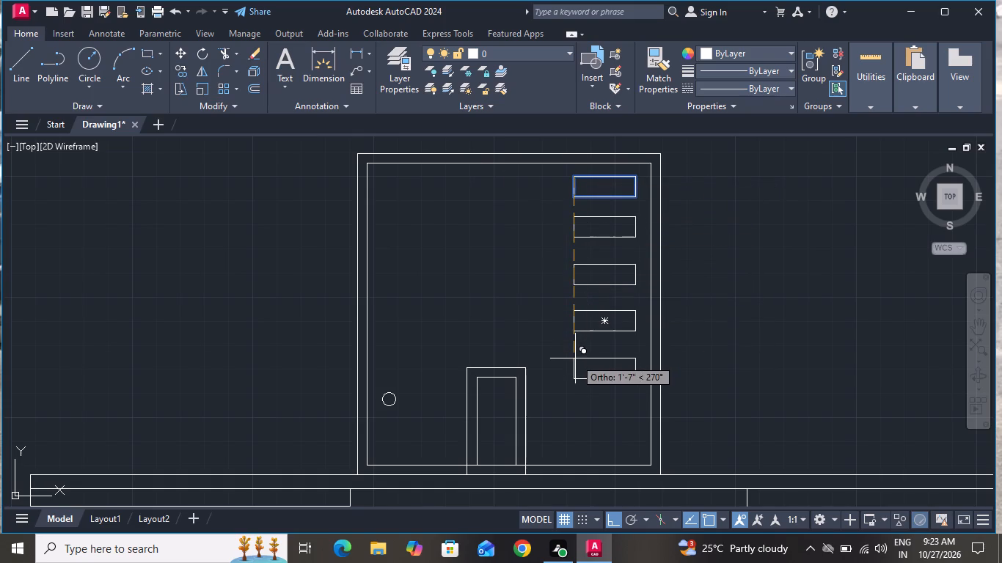
pyautogui.click(581, 358)
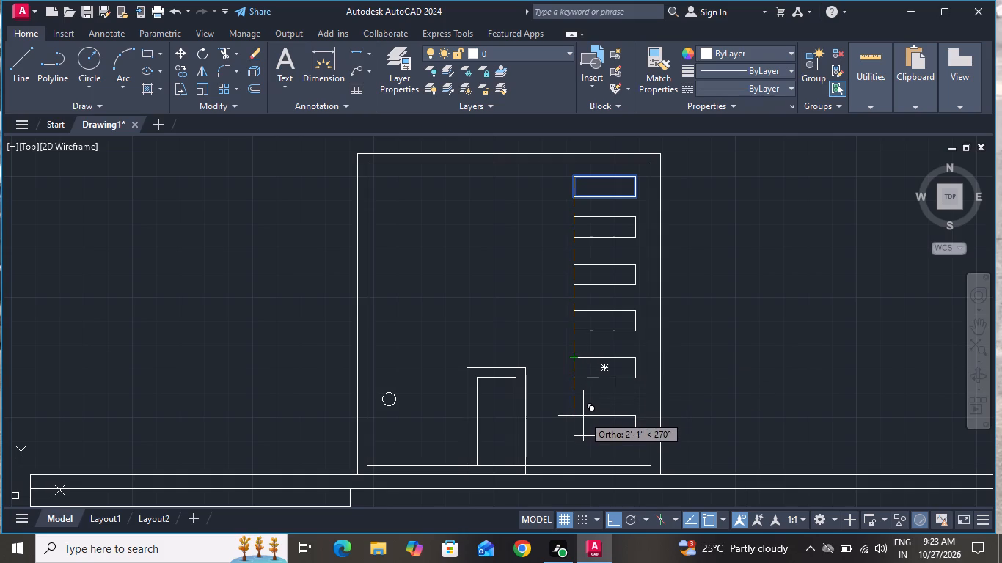
pyautogui.click(583, 416)
pyautogui.rightClick(482, 239)
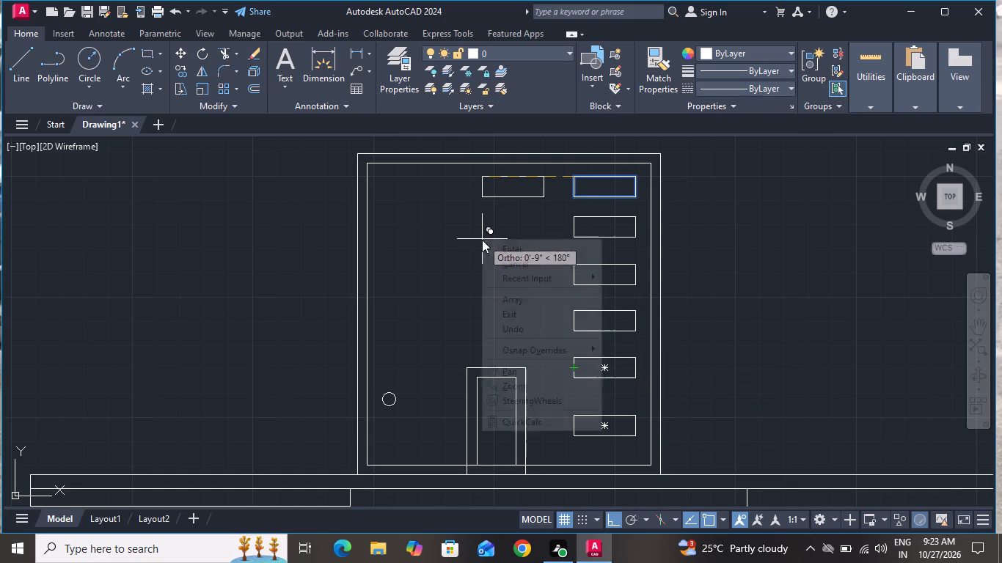
pyautogui.click(497, 257)
# Move the lowest small rectangle in the column straight up about 2", closer to the one above it.
pyautogui.scroll(-3, 766, 339)
pyautogui.scroll(3, 727, 372)
pyautogui.click(742, 307)
pyautogui.click(699, 349)
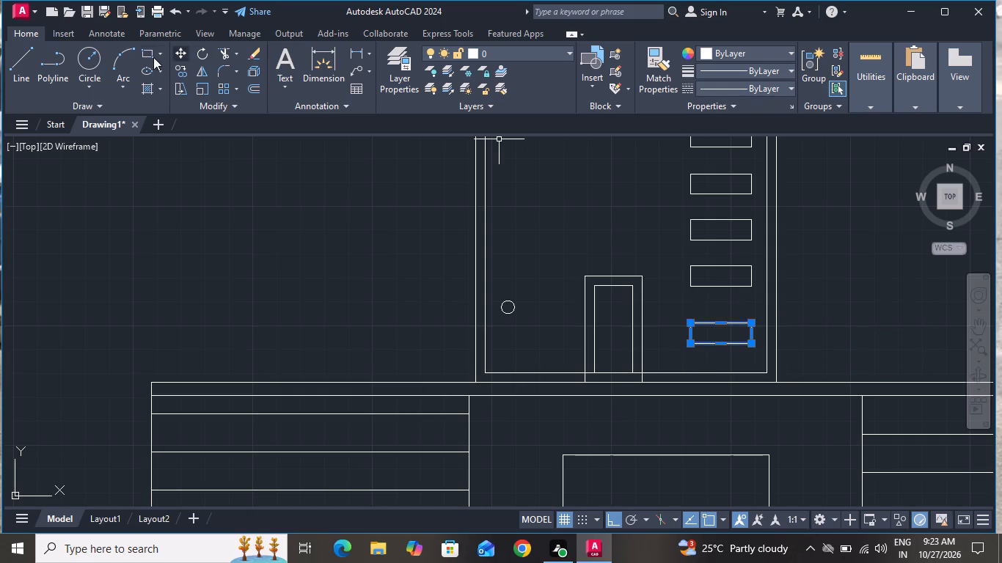
pyautogui.click(174, 48)
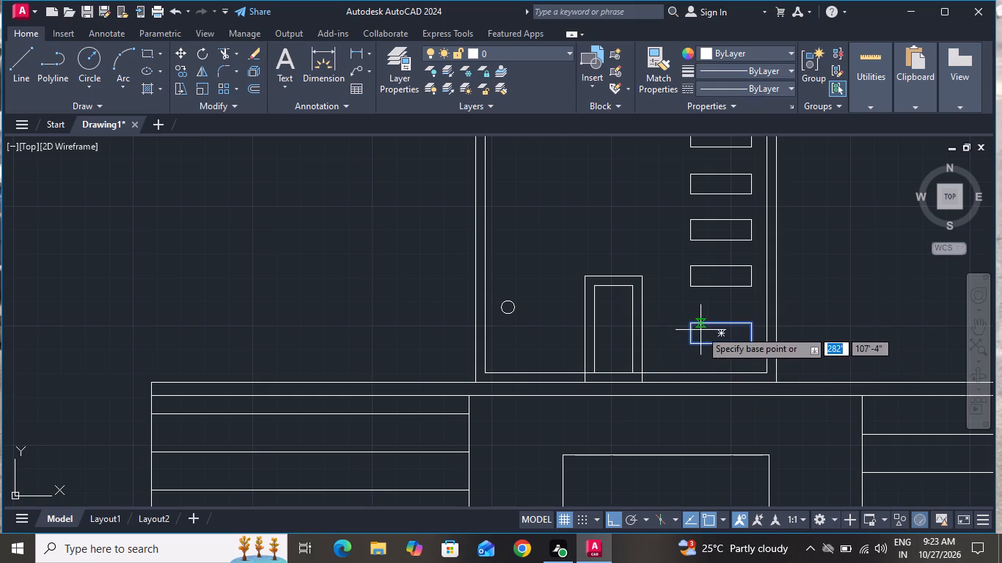
pyautogui.click(697, 323)
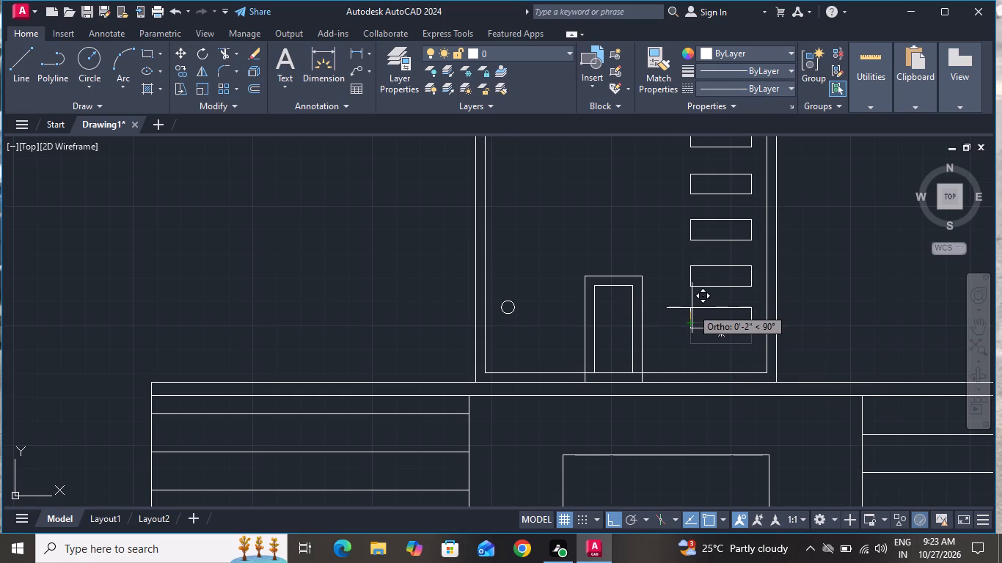
pyautogui.click(692, 307)
pyautogui.click(706, 309)
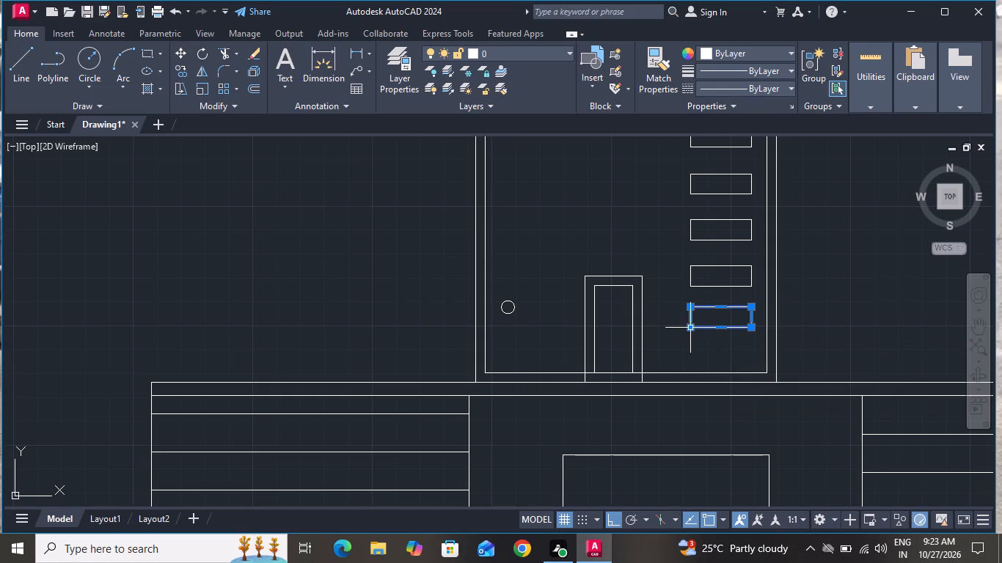
# Copy the lowest small rectangle in the upper frame's column straight down about 4" as the column's bottom rectangle.
pyautogui.click(179, 70)
pyautogui.click(692, 305)
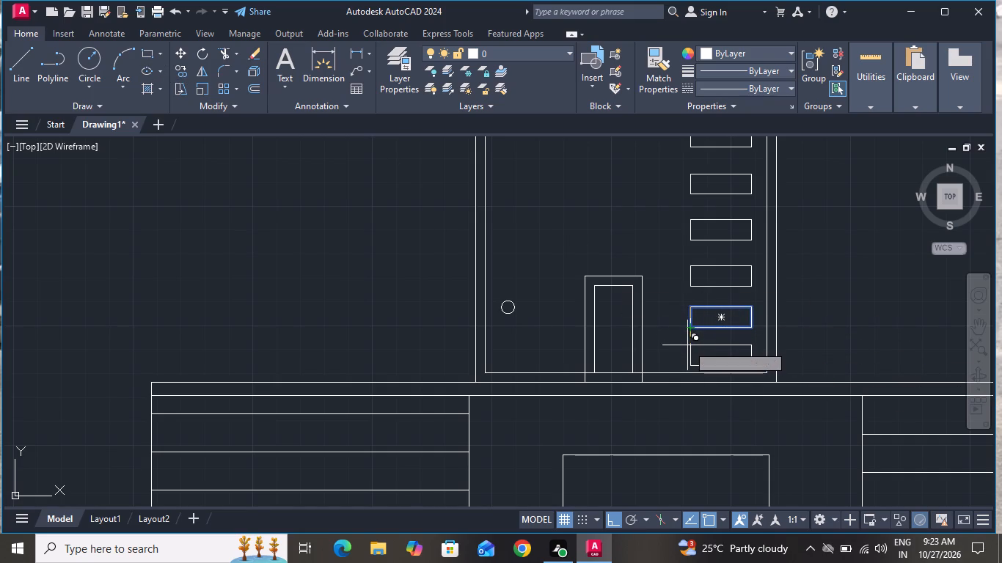
pyautogui.click(690, 343)
pyautogui.rightClick(692, 346)
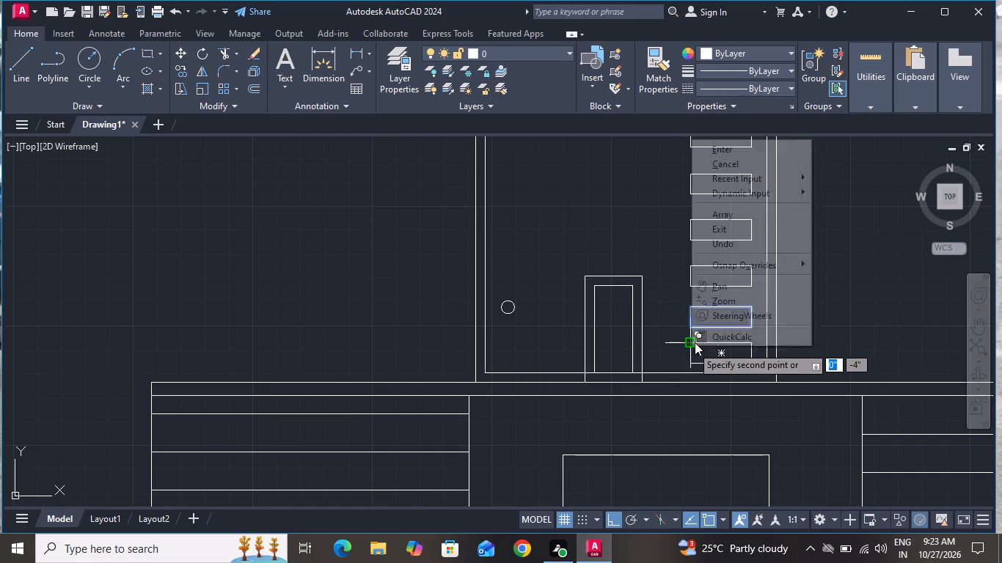
pyautogui.click(739, 158)
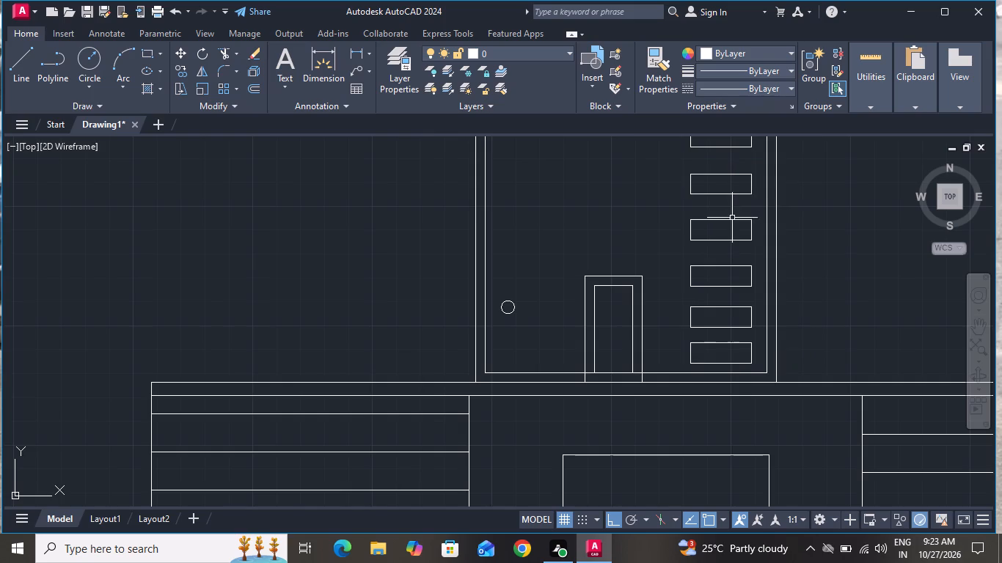
# Offset the long horizontal wall-top line along the porch roof's upper edge upward by 6".
pyautogui.scroll(-2, 736, 231)
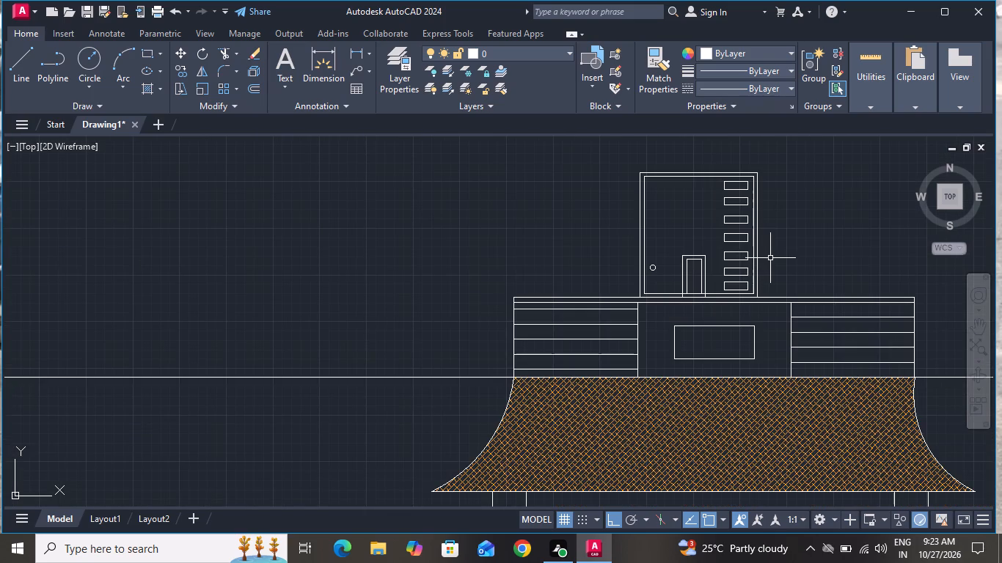
pyautogui.scroll(-1, 770, 258)
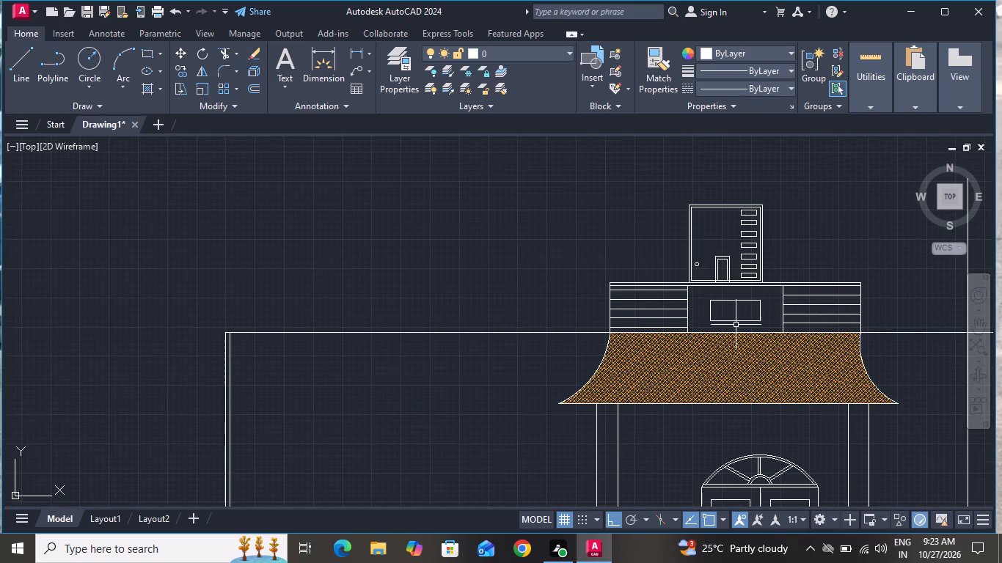
pyautogui.write('o 6')
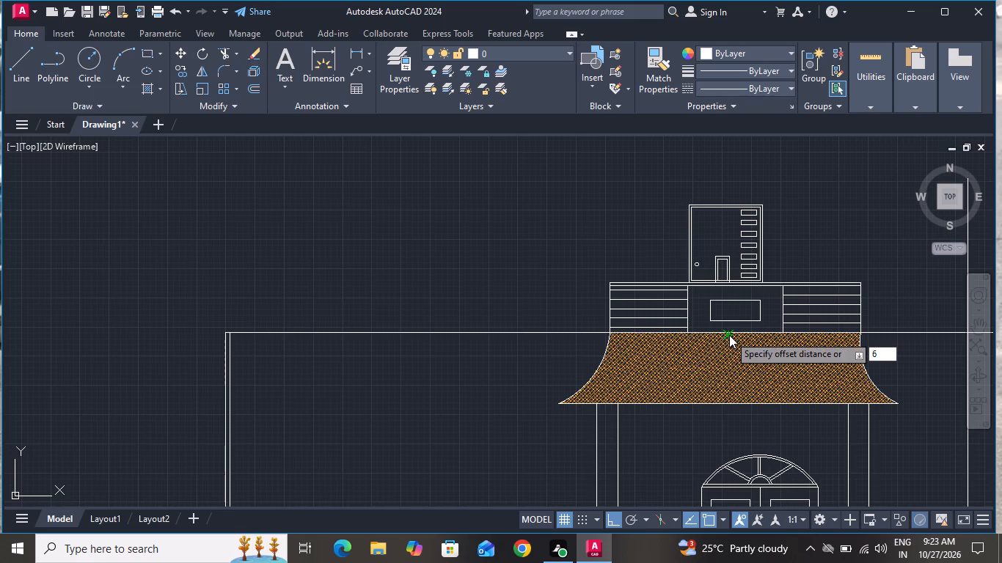
pyautogui.hotkey('shift', '"')
pyautogui.press('Return')
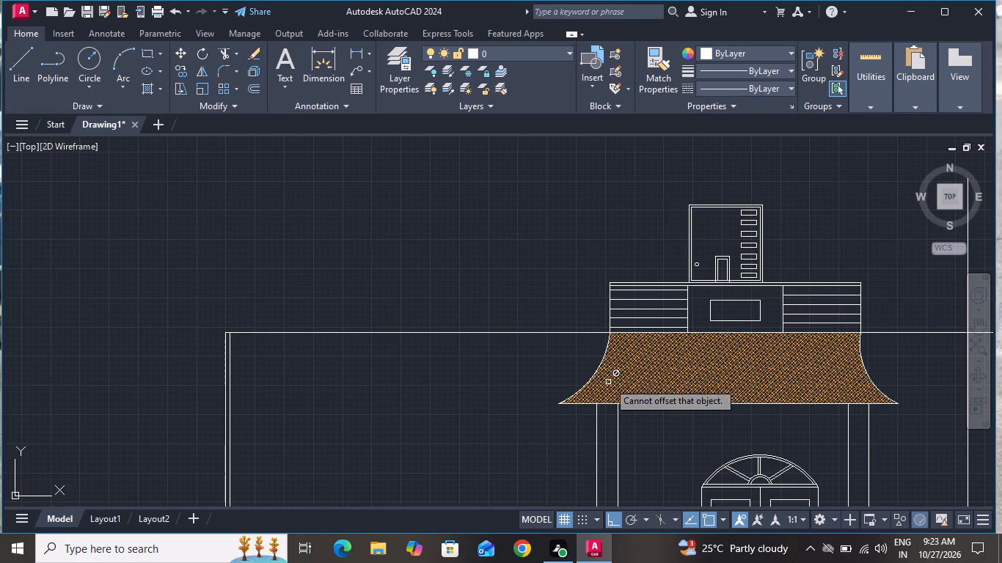
pyautogui.click(520, 333)
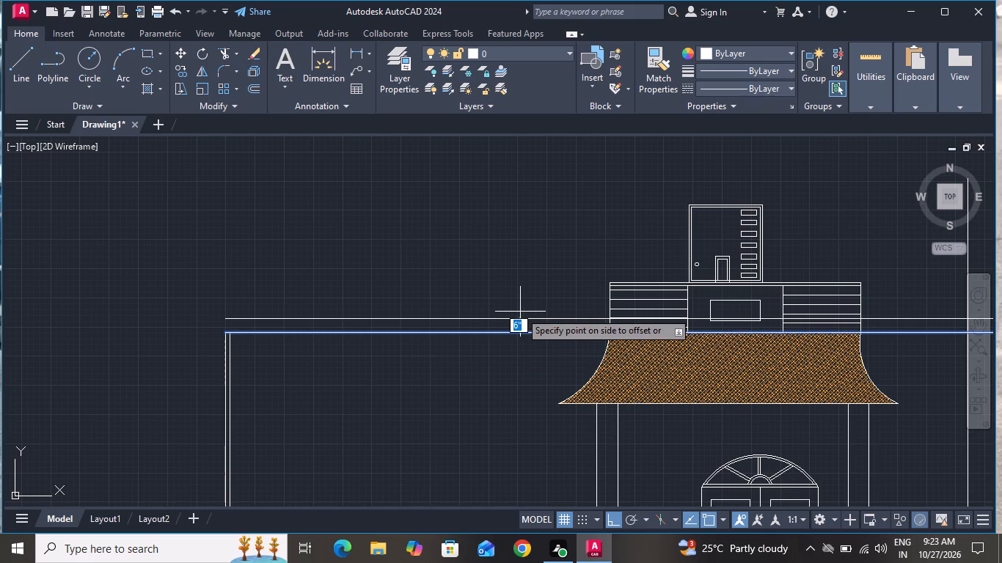
pyautogui.click(518, 313)
pyautogui.scroll(-1, 418, 288)
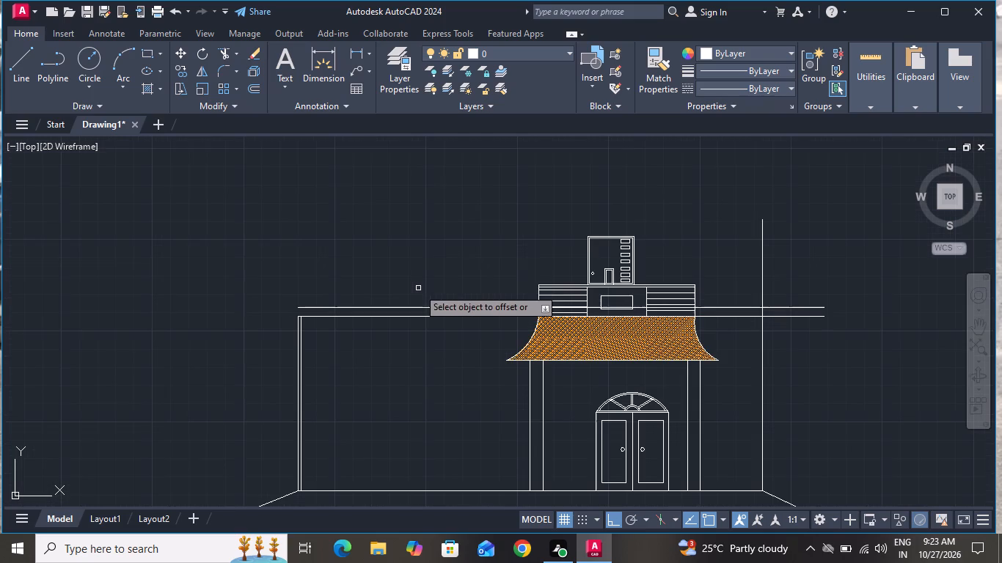
pyautogui.rightClick(417, 240)
pyautogui.click(450, 264)
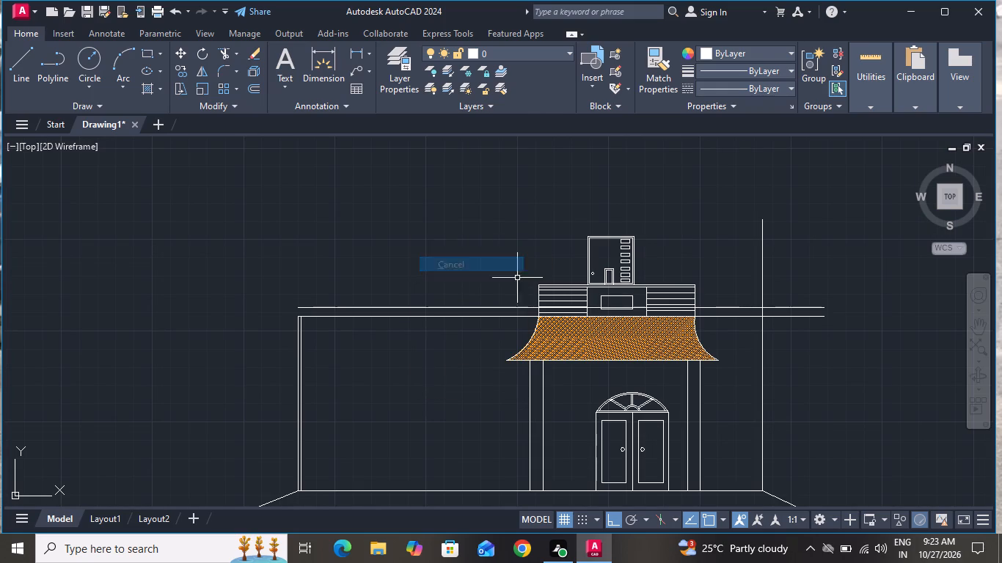
# Trim away the lined panel's horizontal and vertical line pieces between the new offset line and the porch roof's top.
pyautogui.scroll(2, 664, 307)
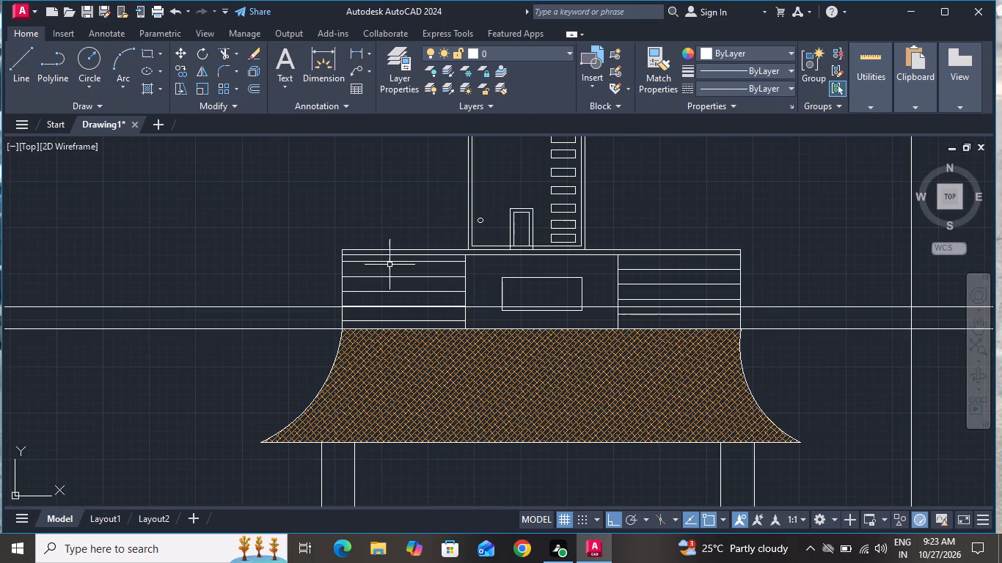
pyautogui.click(223, 53)
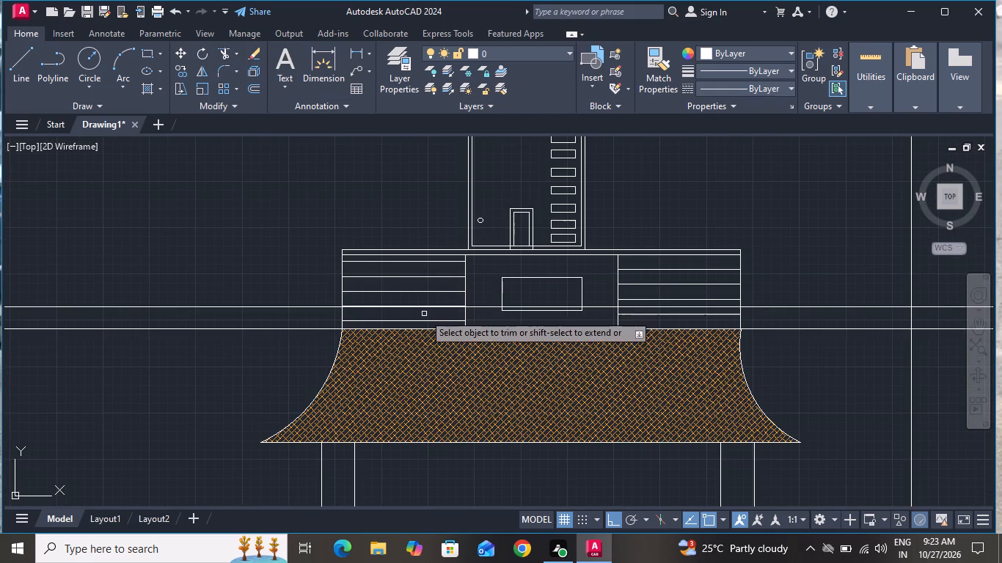
pyautogui.click(332, 314)
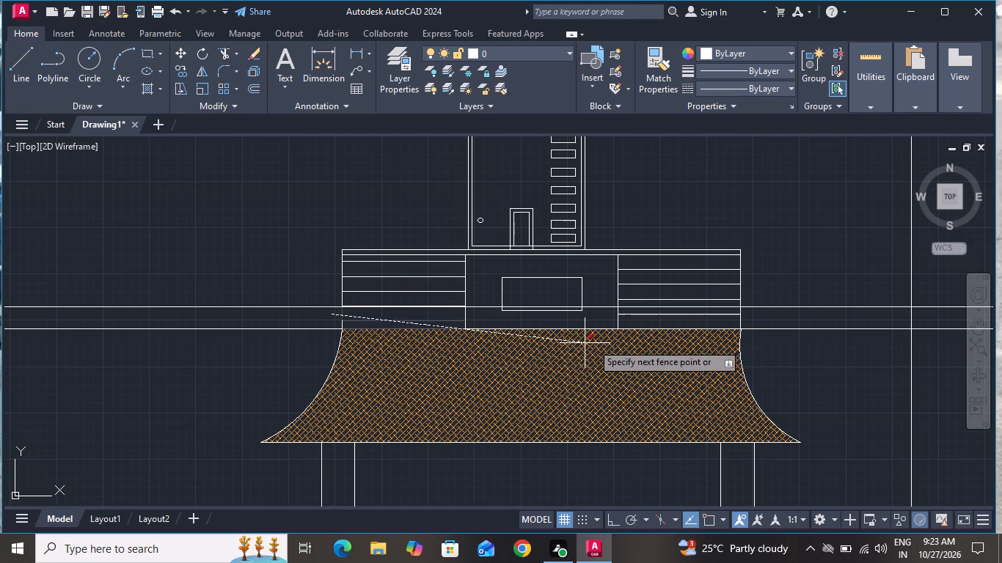
pyautogui.click(771, 314)
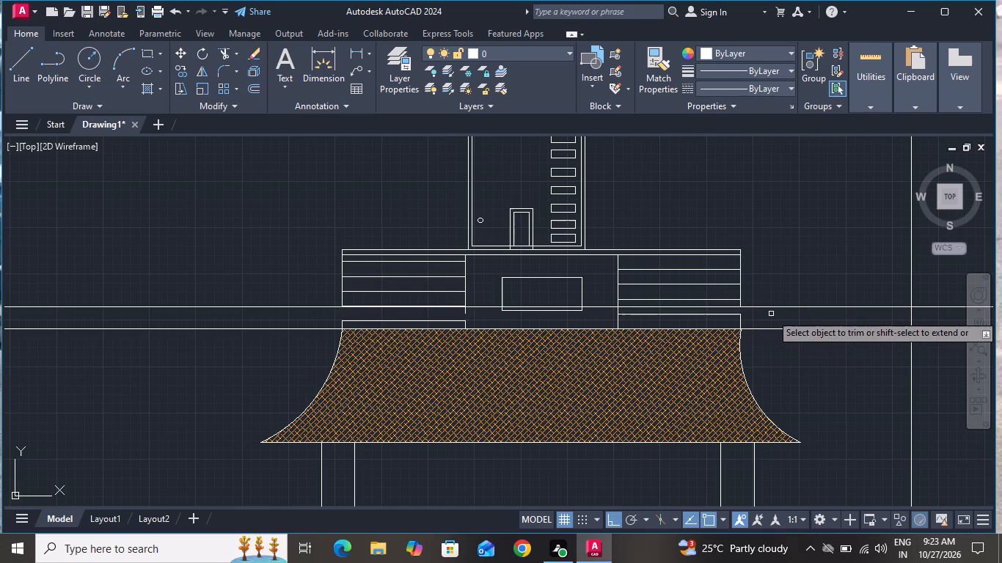
pyautogui.click(762, 319)
pyautogui.click(598, 315)
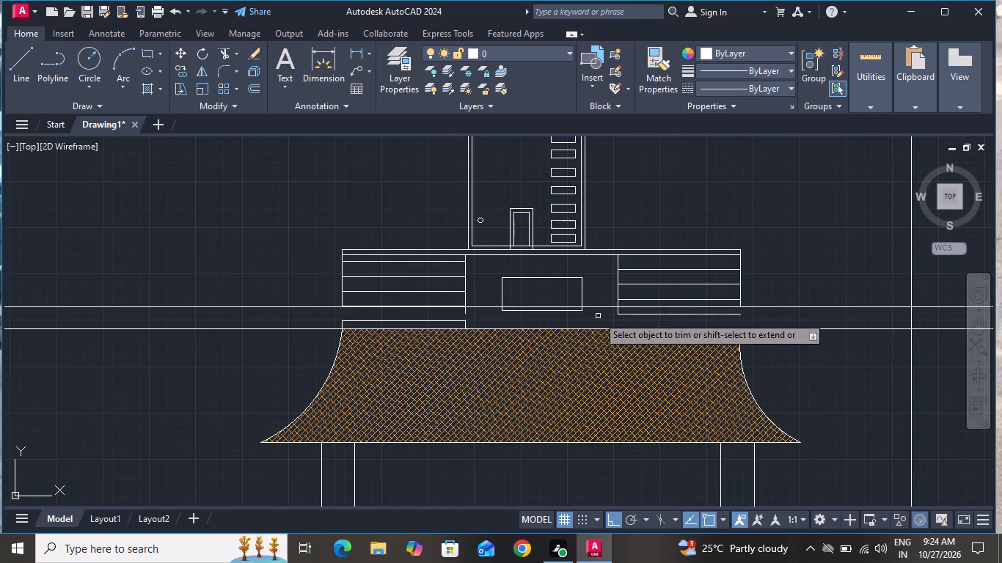
pyautogui.click(458, 323)
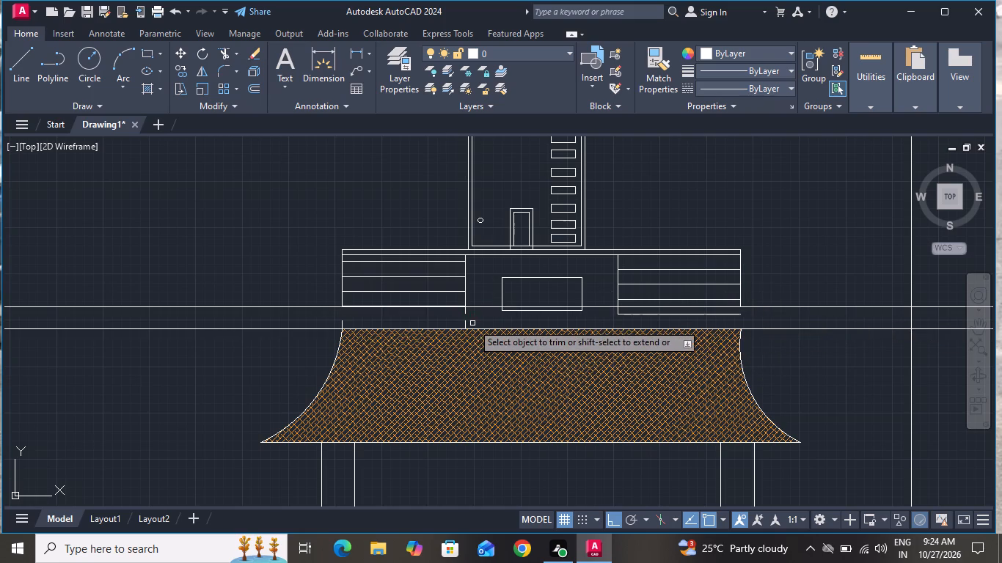
pyautogui.click(472, 323)
pyautogui.click(339, 323)
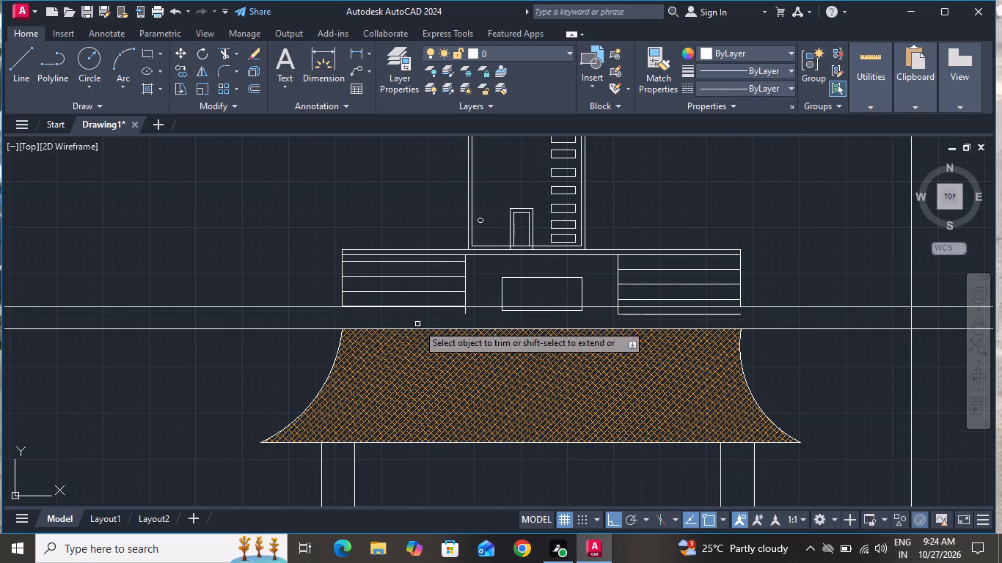
pyautogui.click(464, 314)
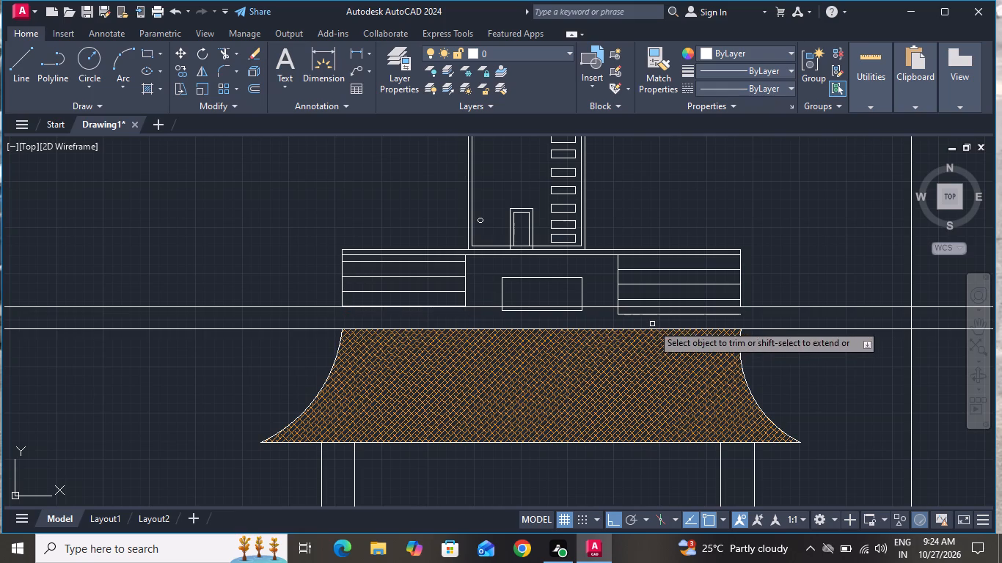
pyautogui.click(654, 314)
pyautogui.click(621, 312)
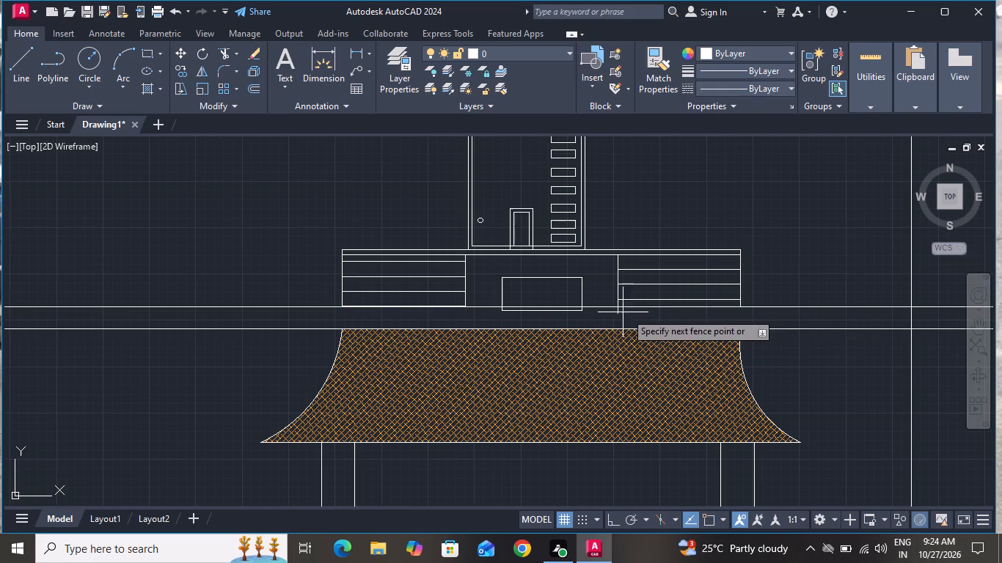
pyautogui.click(600, 314)
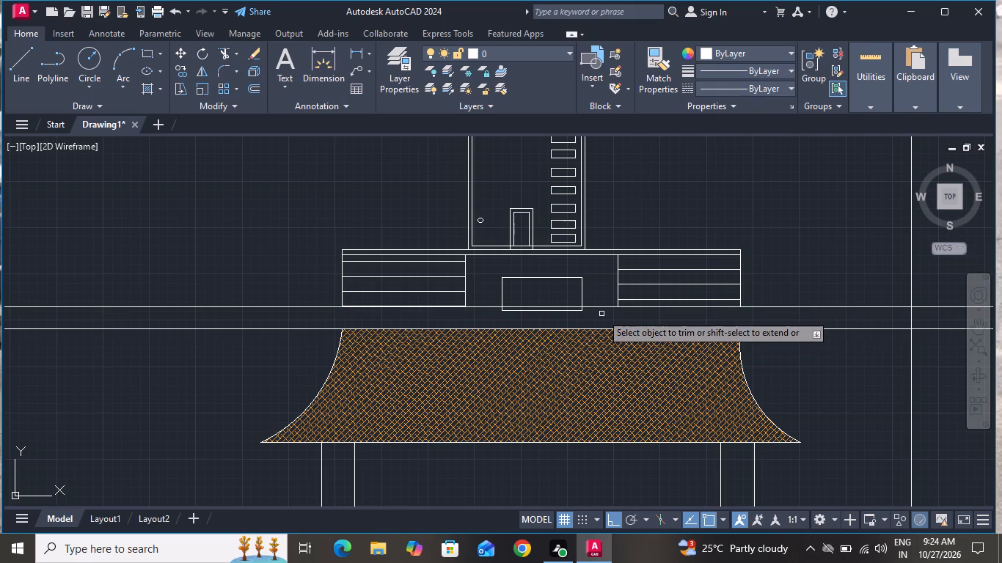
pyautogui.rightClick(601, 313)
pyautogui.click(626, 332)
# Move the rectangle in the panel's middle bay straight up, clear of the offset line and just below the panel's top band.
pyautogui.click(593, 281)
pyautogui.click(571, 284)
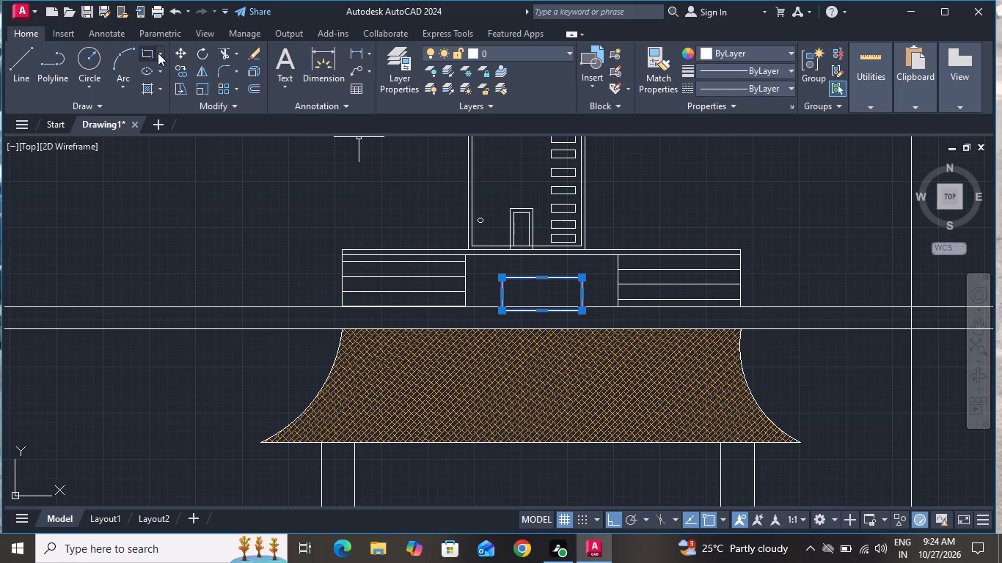
pyautogui.click(181, 55)
pyautogui.click(534, 288)
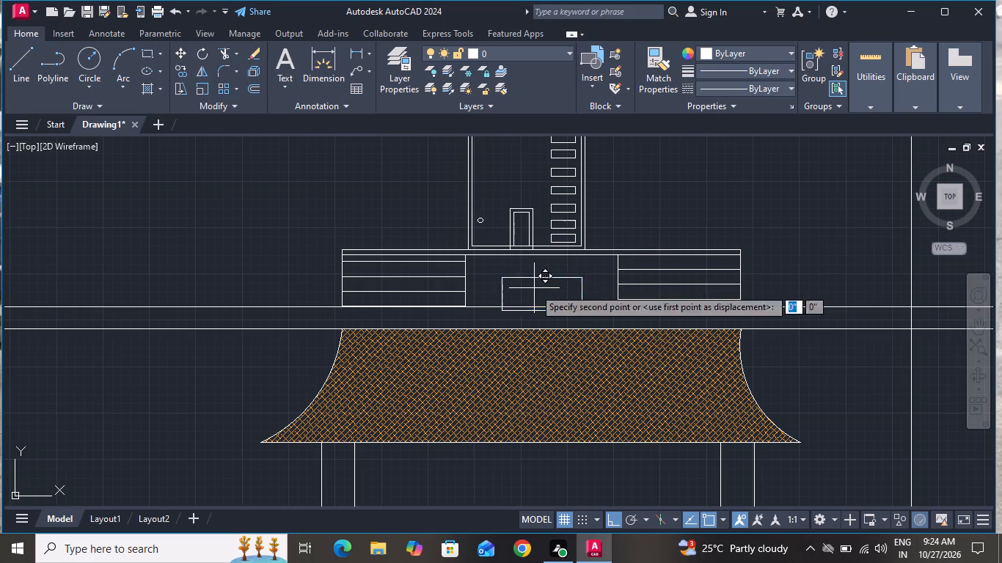
pyautogui.click(533, 268)
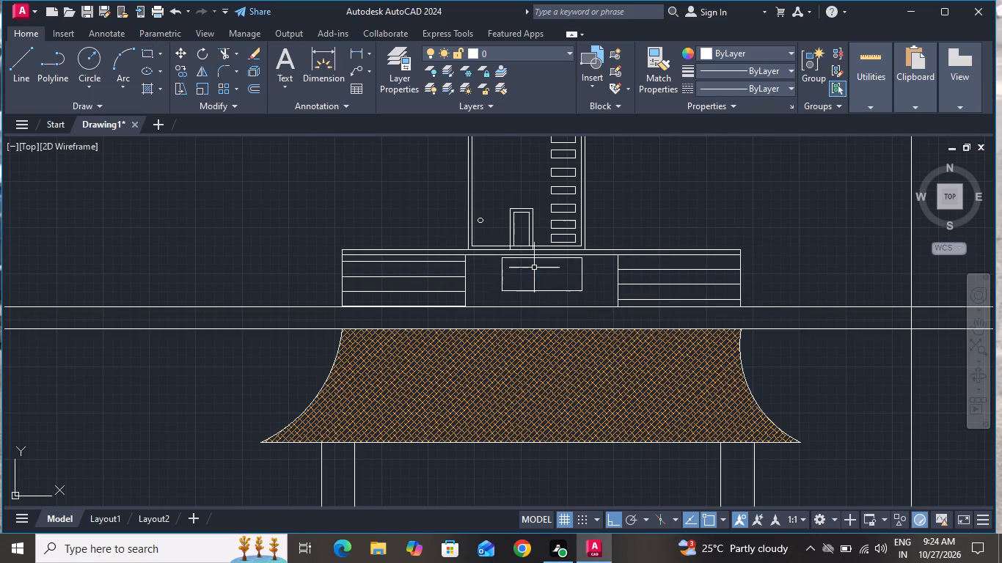
# Move the middle-bay rectangle slightly straight down so it sits more centrally between the top band and the offset line.
pyautogui.scroll(-1, 600, 290)
pyautogui.scroll(1, 585, 263)
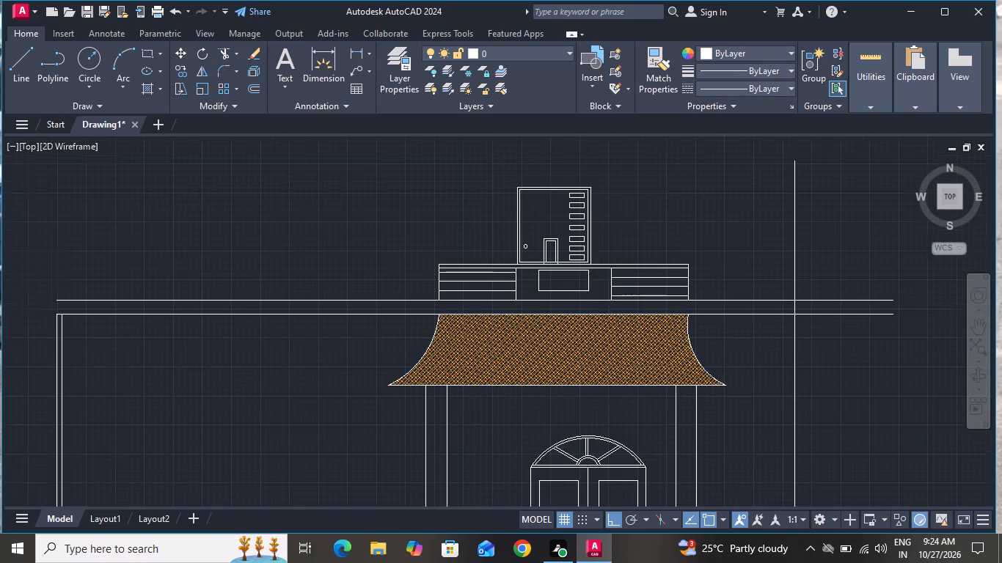
pyautogui.scroll(1, 585, 263)
pyautogui.click(560, 308)
pyautogui.click(544, 329)
pyautogui.click(483, 308)
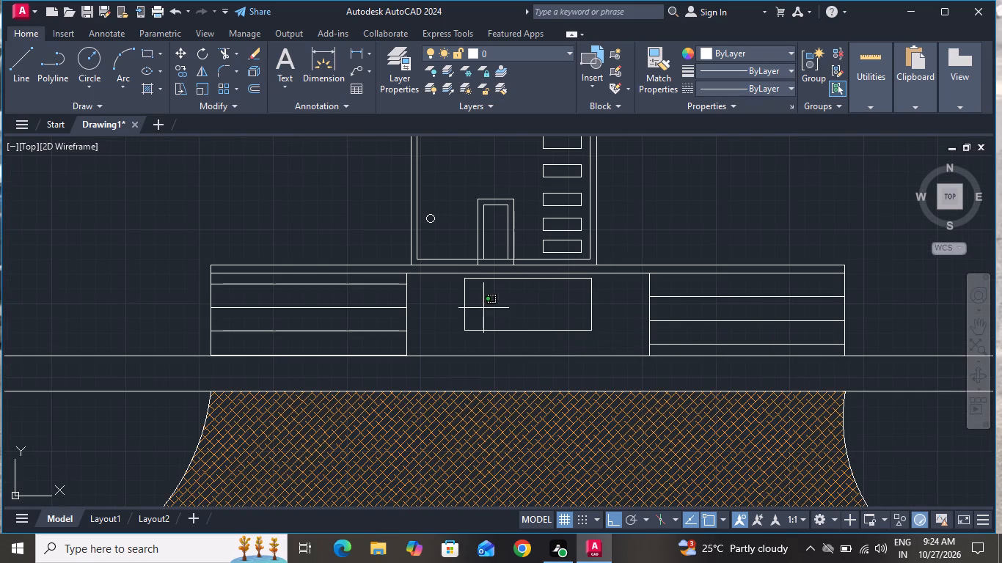
pyautogui.click(442, 331)
pyautogui.click(184, 55)
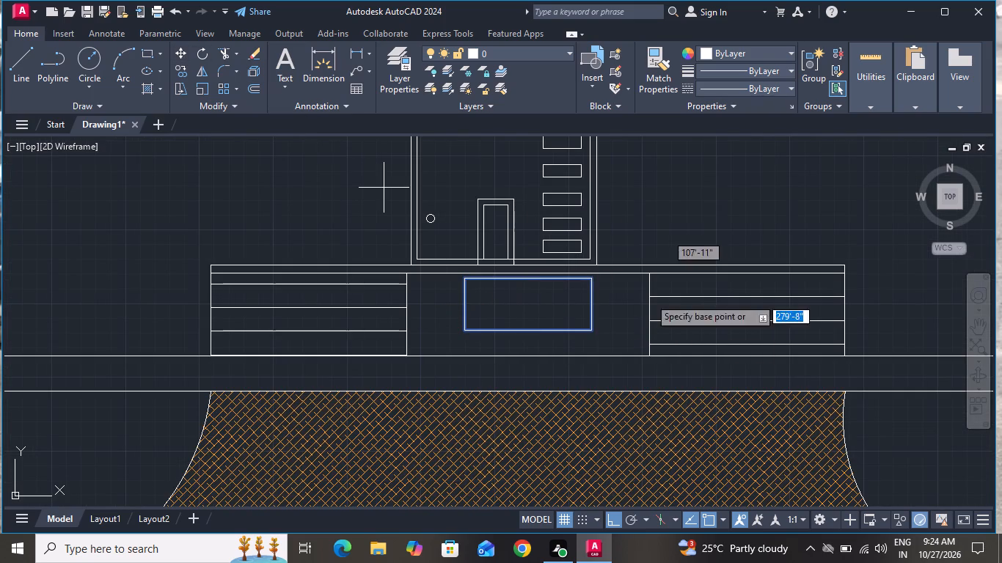
pyautogui.click(537, 304)
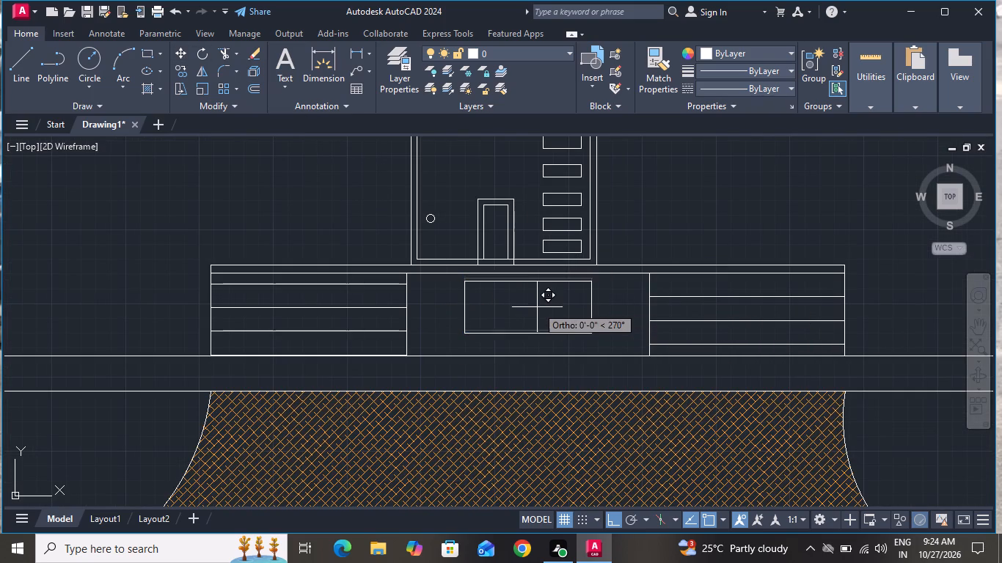
pyautogui.click(537, 311)
pyautogui.scroll(-1, 558, 303)
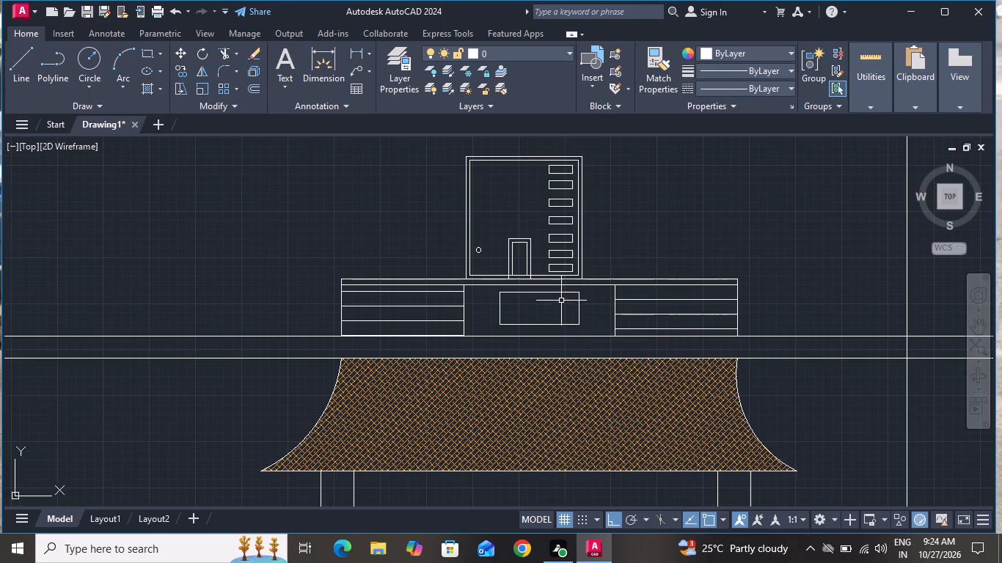
pyautogui.scroll(-2, 621, 295)
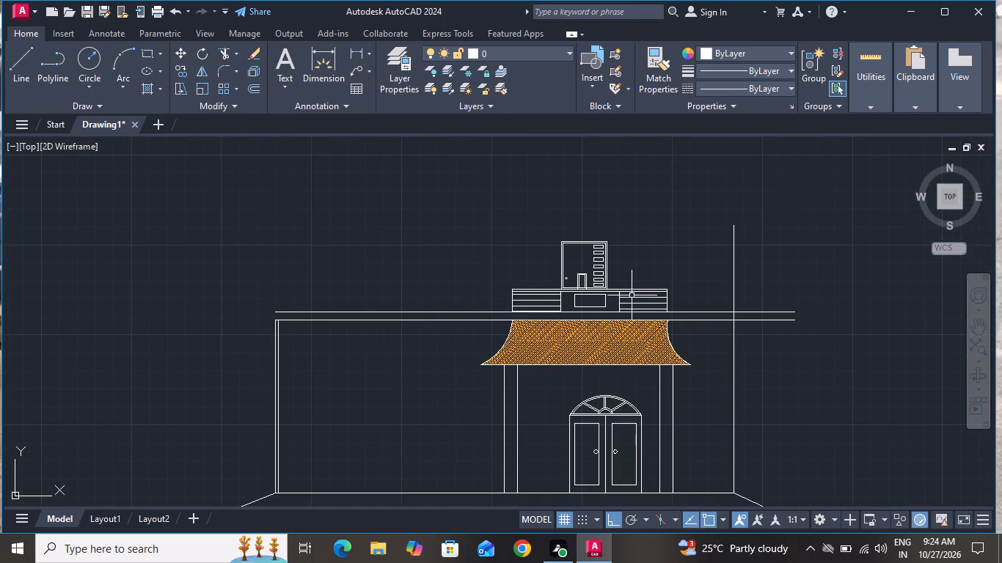
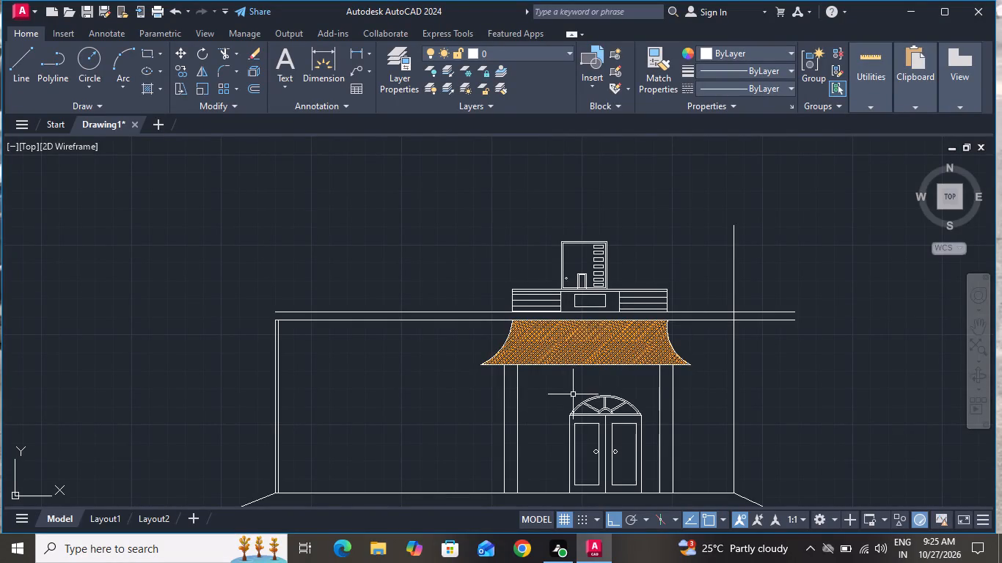
# Draw a line 10' straight up from where the right wall line meets the upper wall-top line, continuing horizontally left past the left wall.
pyautogui.scroll(-1, 577, 393)
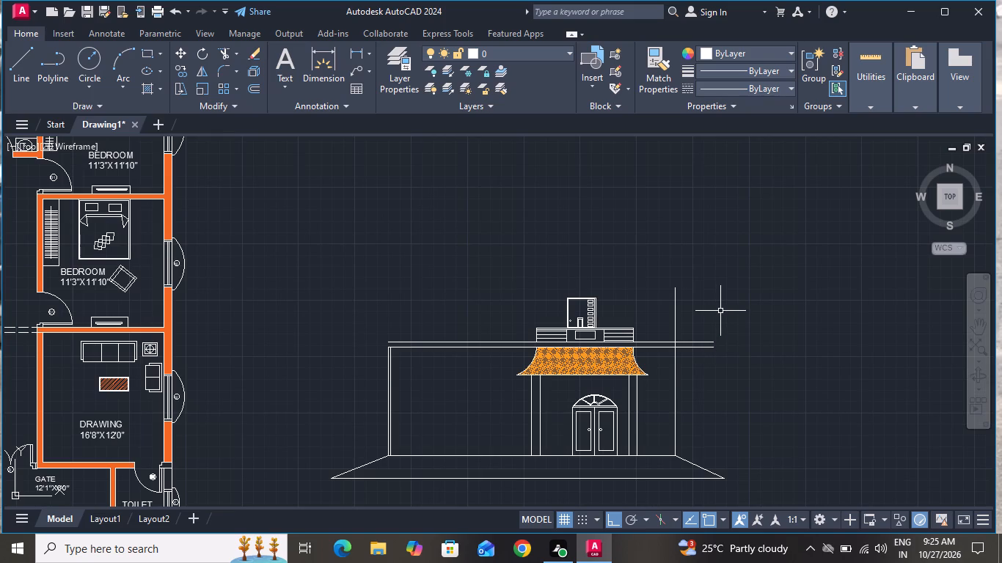
pyautogui.click(25, 57)
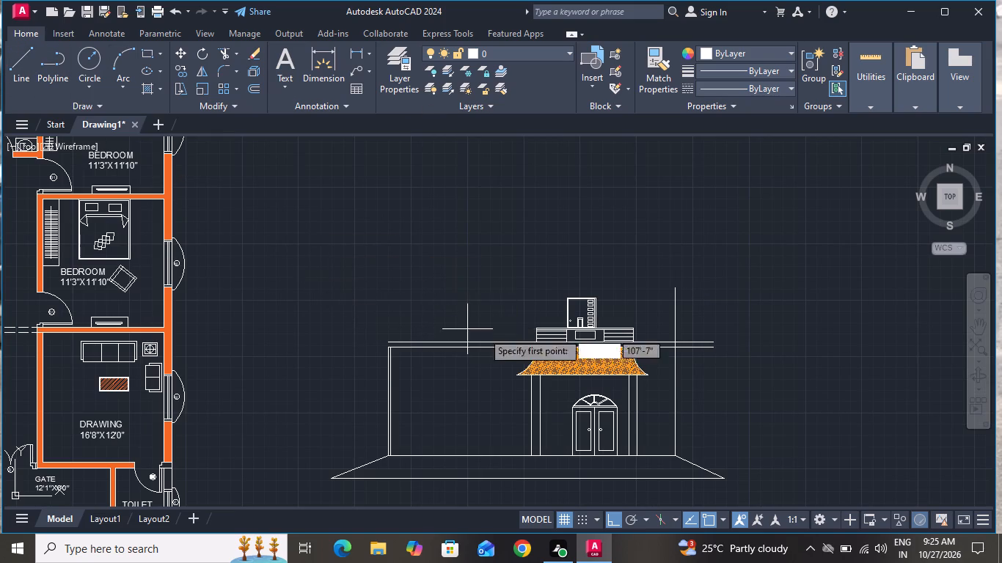
pyautogui.scroll(1, 688, 328)
pyautogui.click(669, 352)
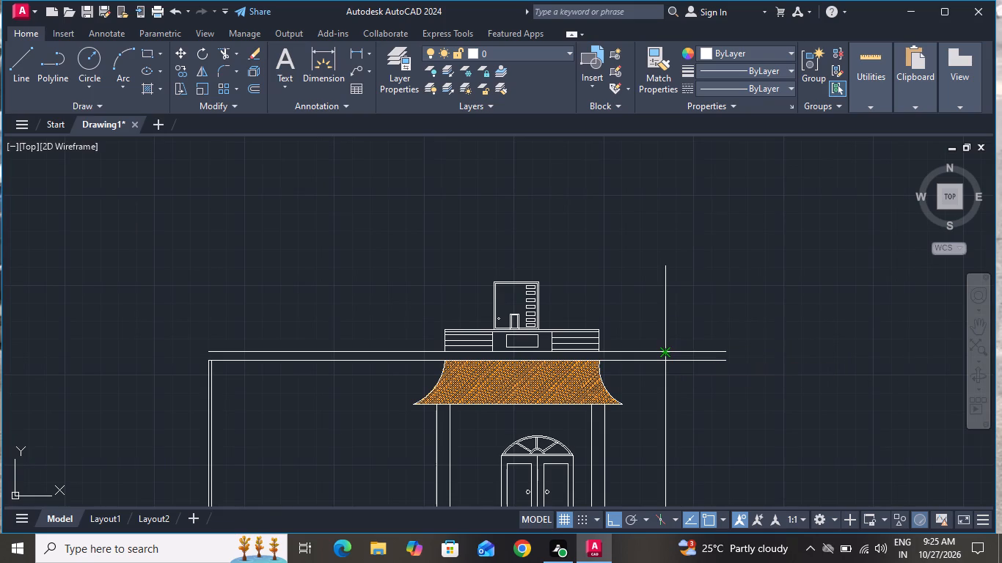
pyautogui.press('1')
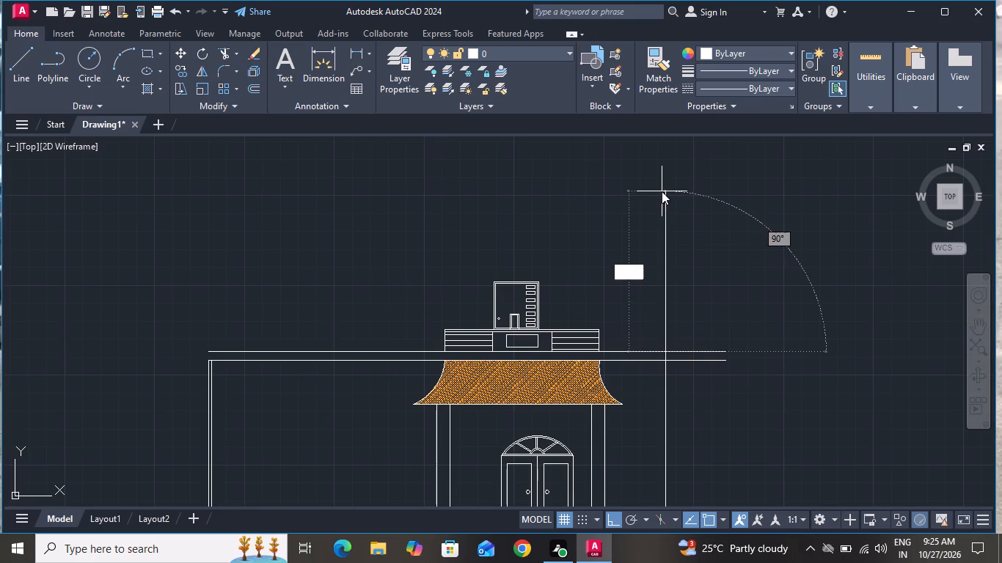
pyautogui.press('0')
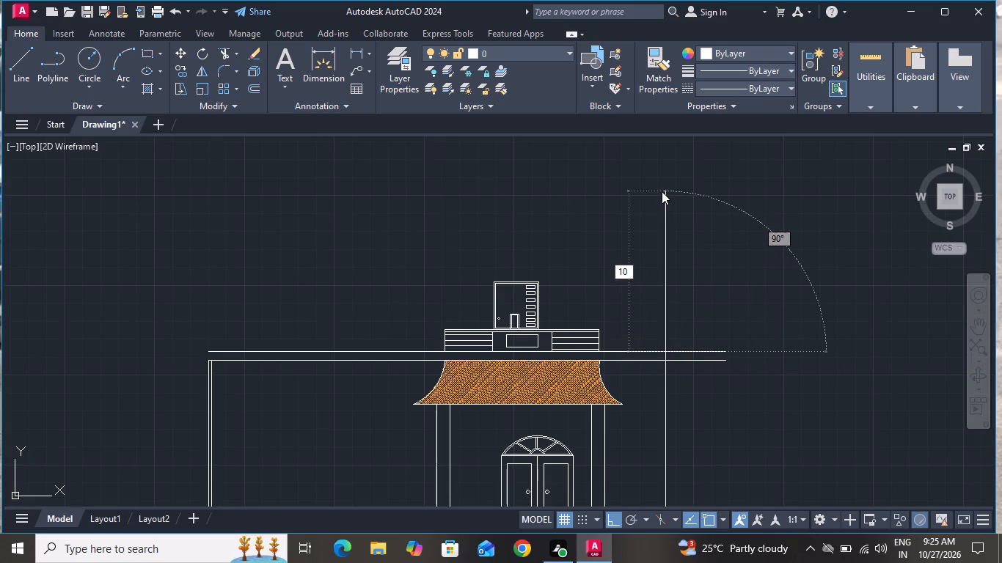
pyautogui.press("'")
pyautogui.press('Return')
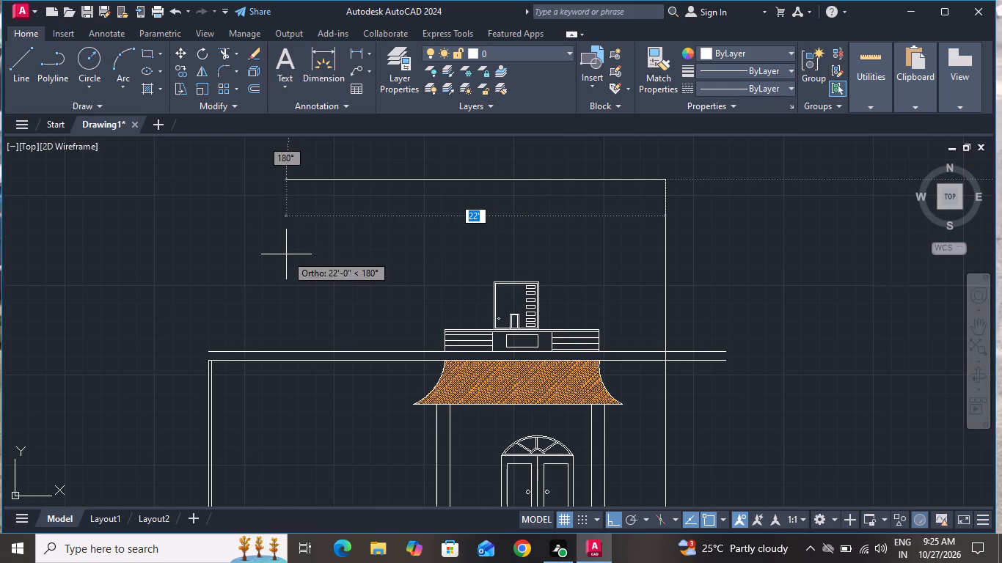
pyautogui.click(130, 271)
pyautogui.rightClick(130, 271)
pyautogui.click(146, 289)
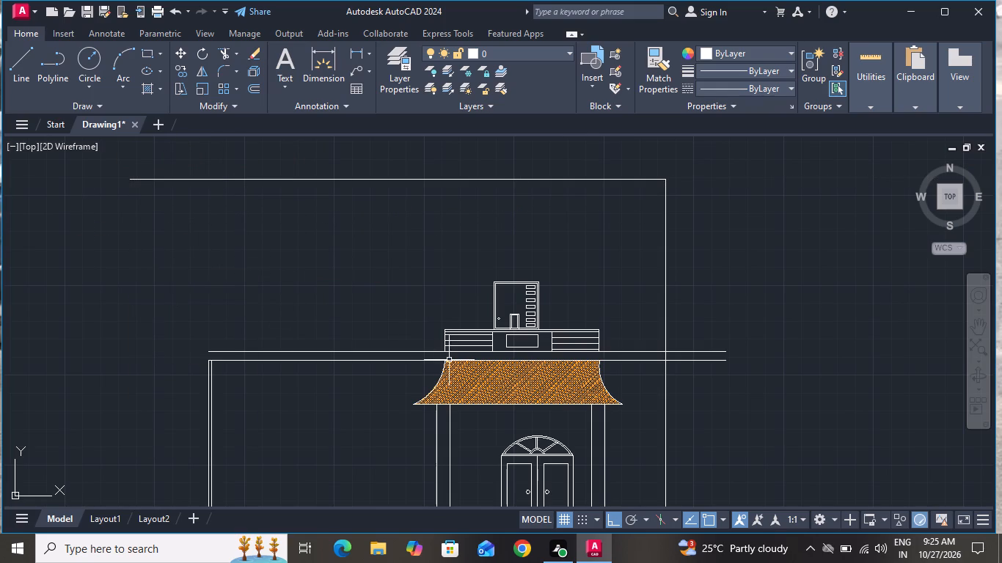
# Copy the hatched porch roof with its curved sides straight up from its top-left corner to the new top horizontal line.
pyautogui.scroll(1, 608, 386)
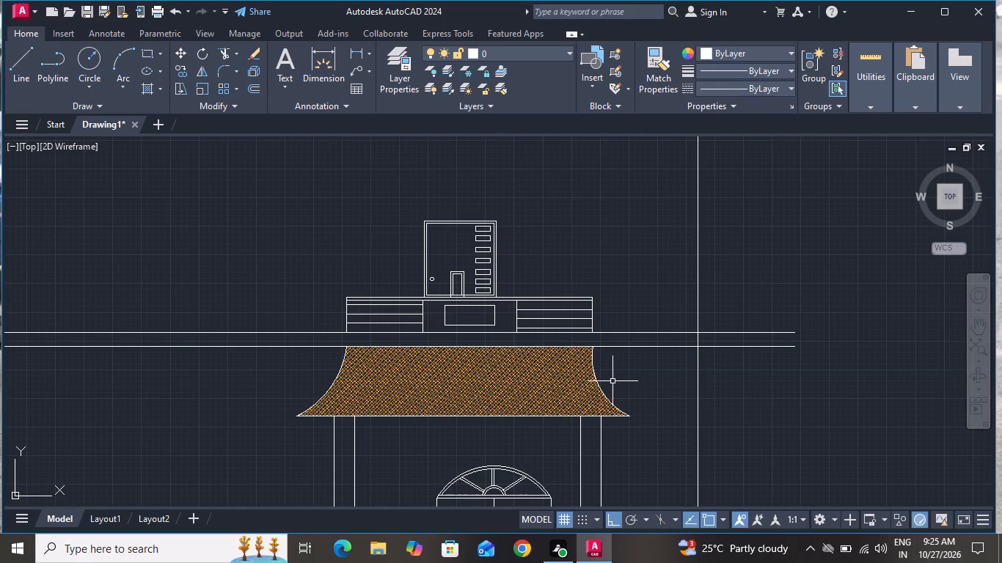
pyautogui.click(621, 362)
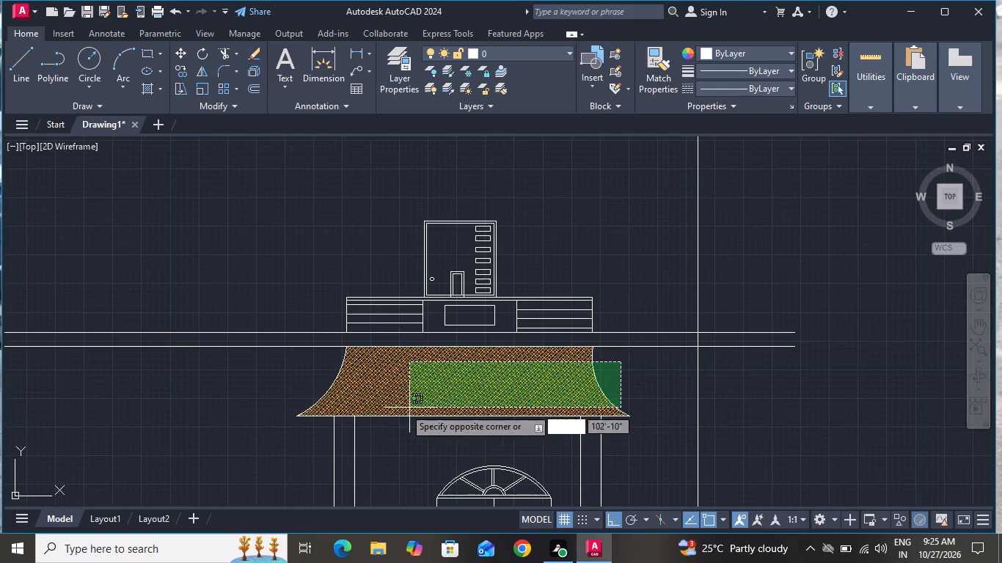
pyautogui.click(303, 399)
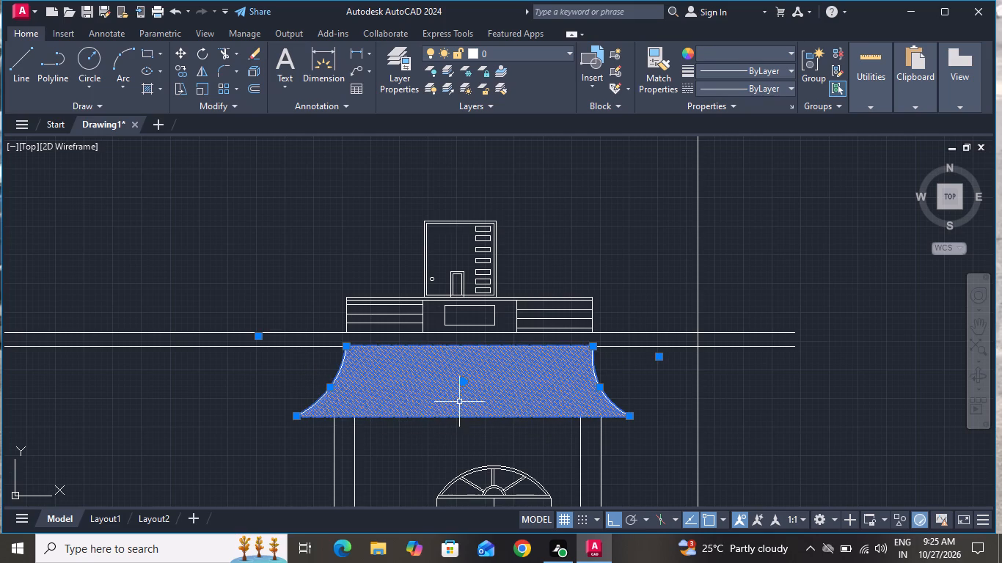
pyautogui.click(184, 70)
pyautogui.click(343, 348)
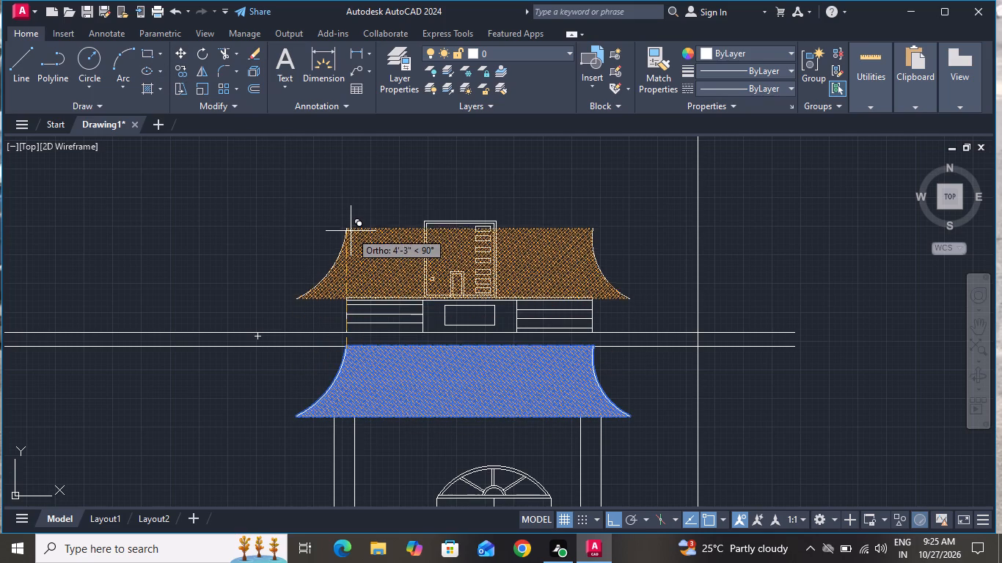
pyautogui.scroll(-2, 351, 230)
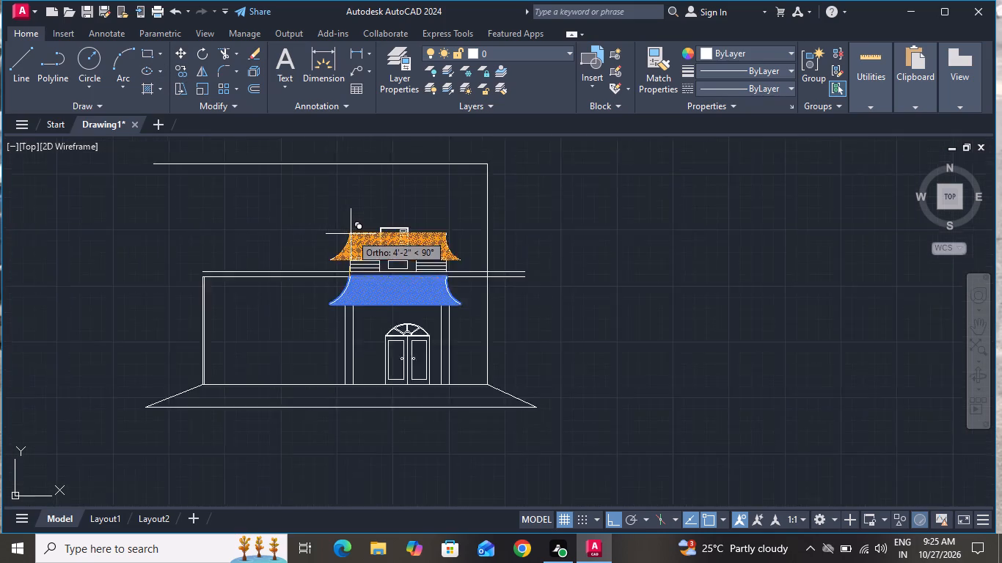
pyautogui.scroll(-1, 351, 235)
pyautogui.scroll(2, 354, 189)
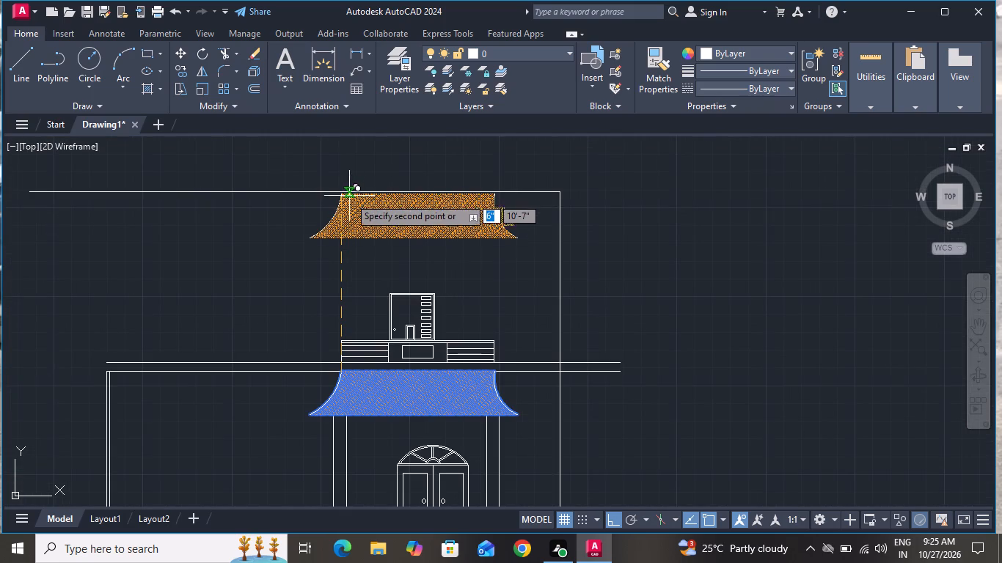
pyautogui.click(338, 192)
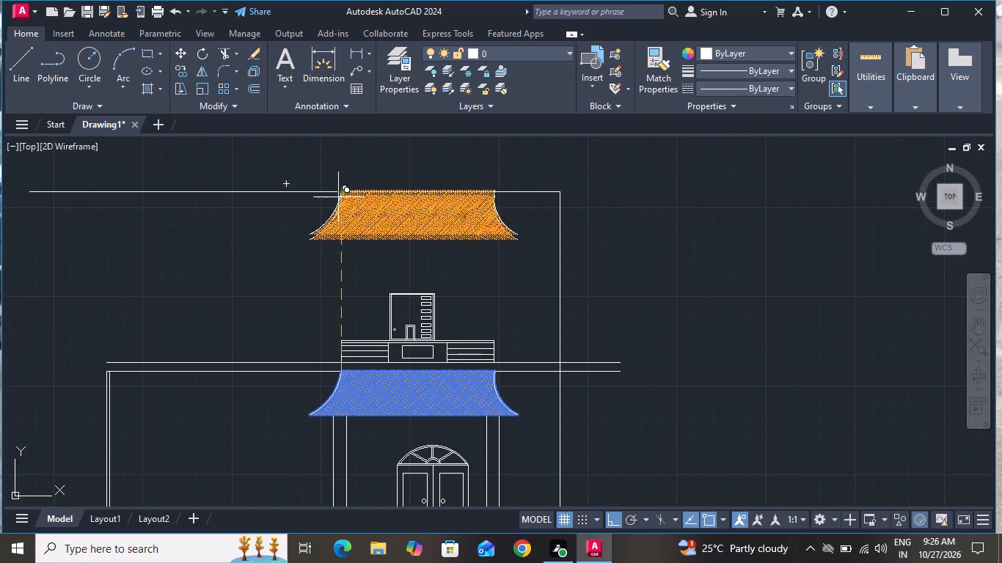
pyautogui.rightClick(358, 254)
pyautogui.click(370, 273)
# Move the copied roof down about 1" so its top-left corner sits exactly on the top horizontal line.
pyautogui.scroll(3, 372, 162)
pyautogui.scroll(-1, 472, 270)
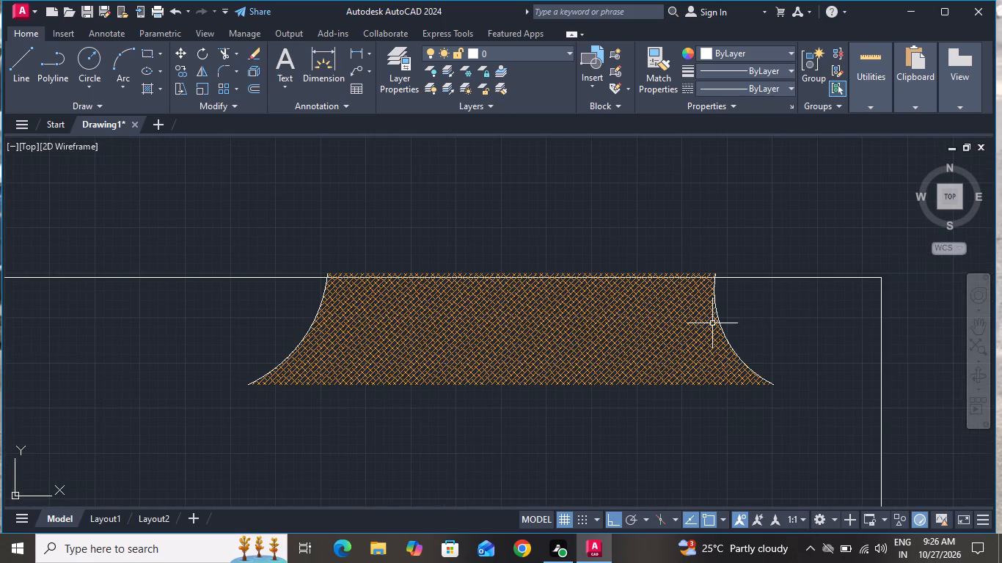
pyautogui.click(750, 313)
pyautogui.click(253, 418)
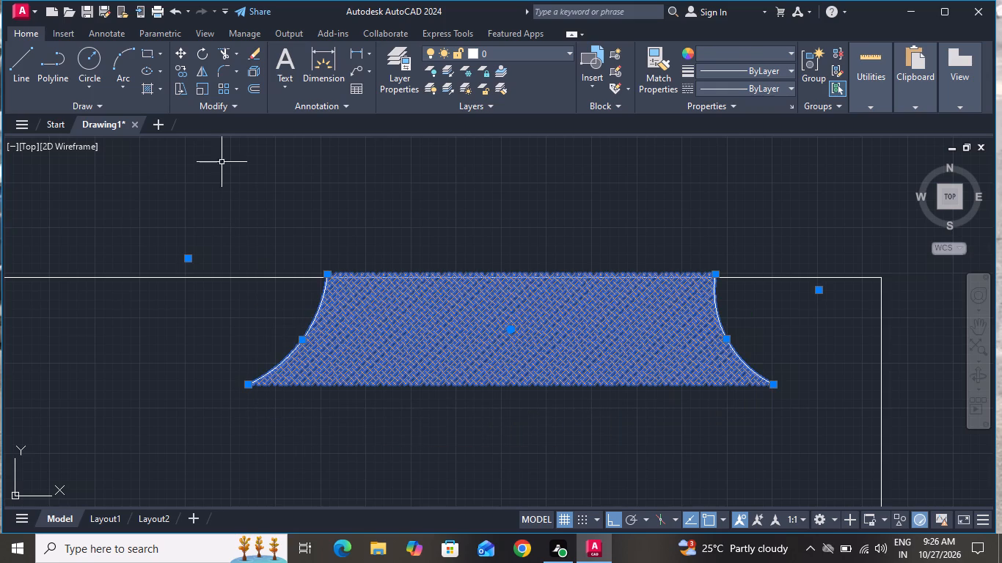
pyautogui.click(178, 54)
pyautogui.scroll(2, 333, 265)
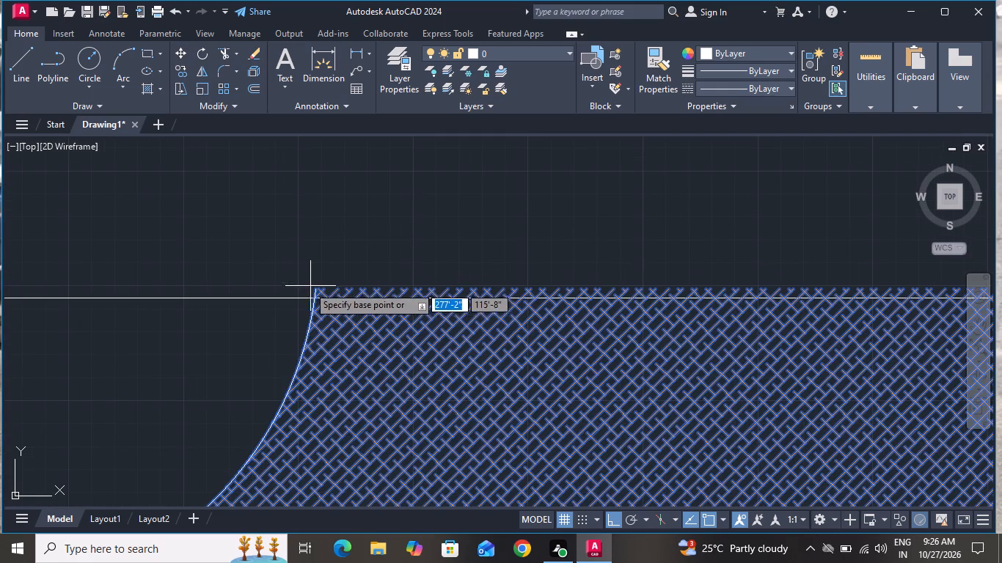
pyautogui.click(314, 288)
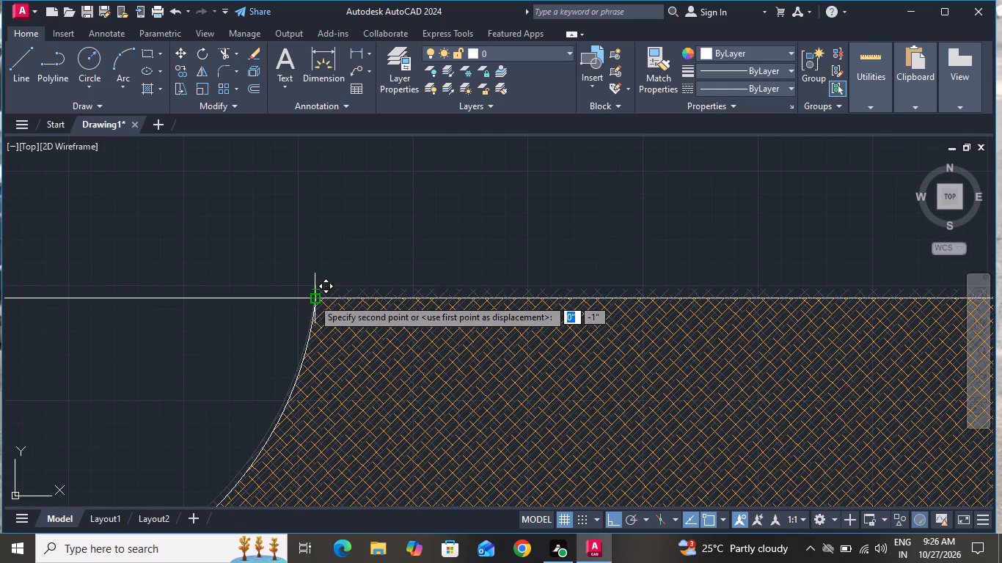
pyautogui.click(312, 298)
pyautogui.scroll(-4, 314, 265)
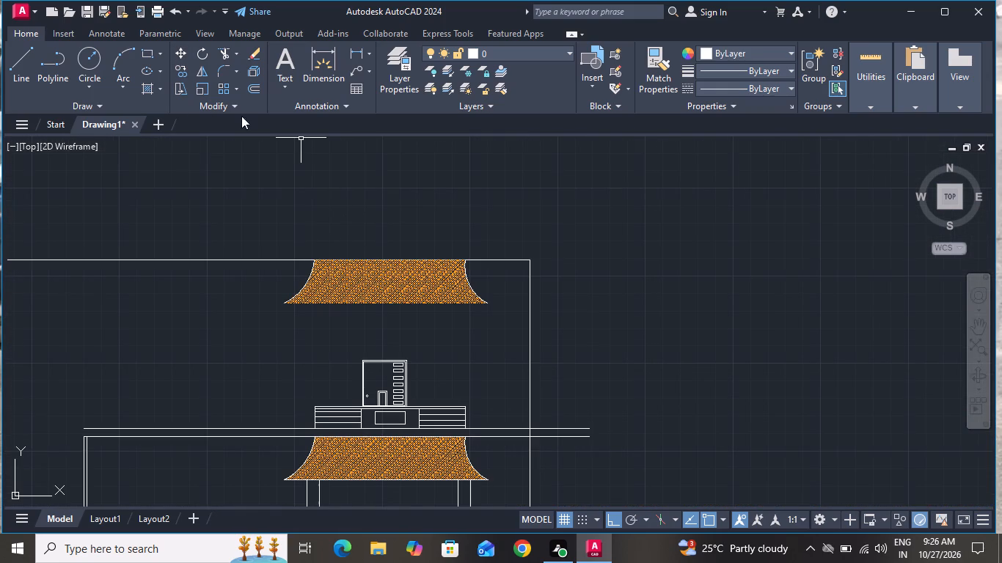
# Draw a horizontal line along the copied roof's bottom edge between the lower ends of its two curved sides.
pyautogui.click(18, 60)
pyautogui.scroll(2, 419, 329)
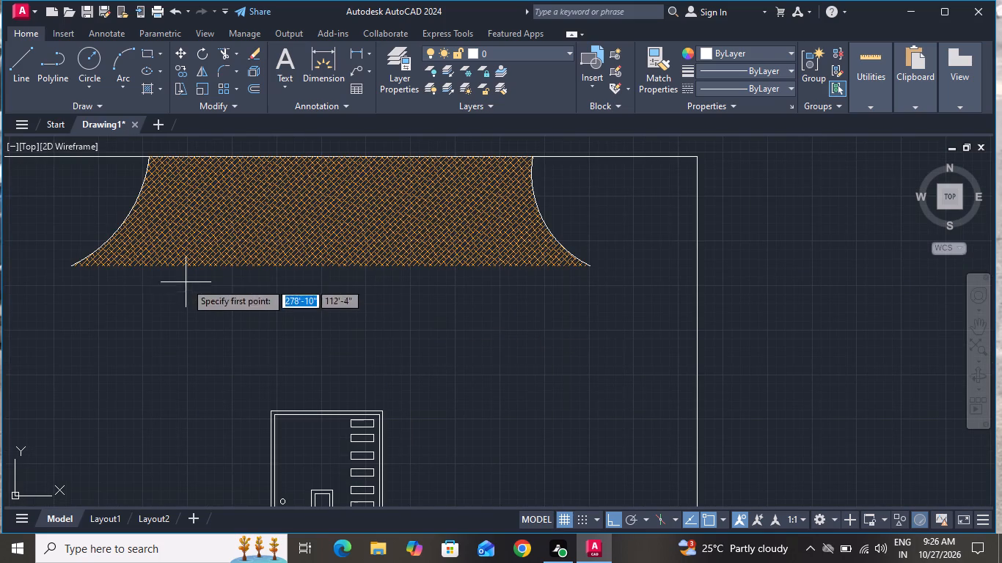
pyautogui.click(70, 266)
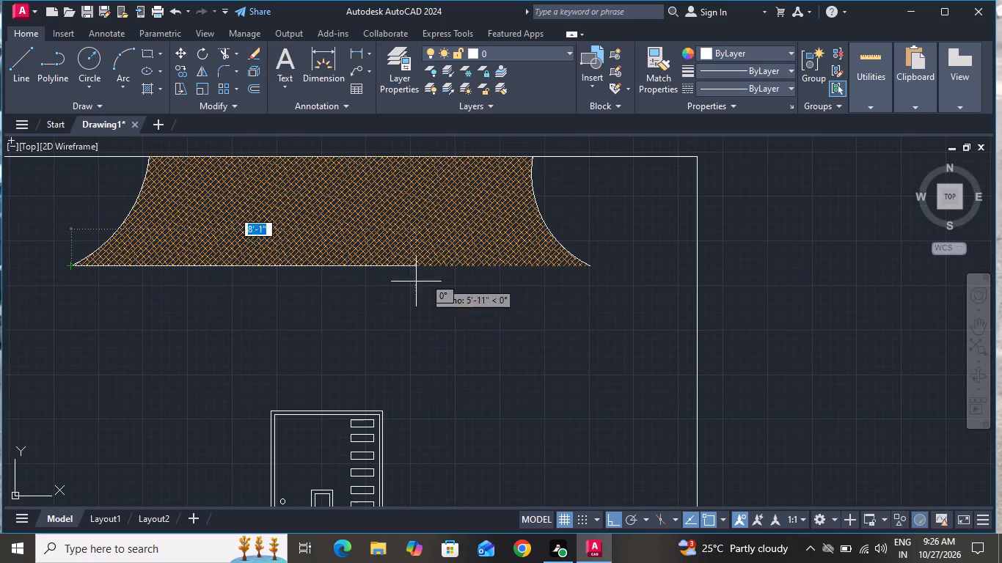
pyautogui.click(589, 267)
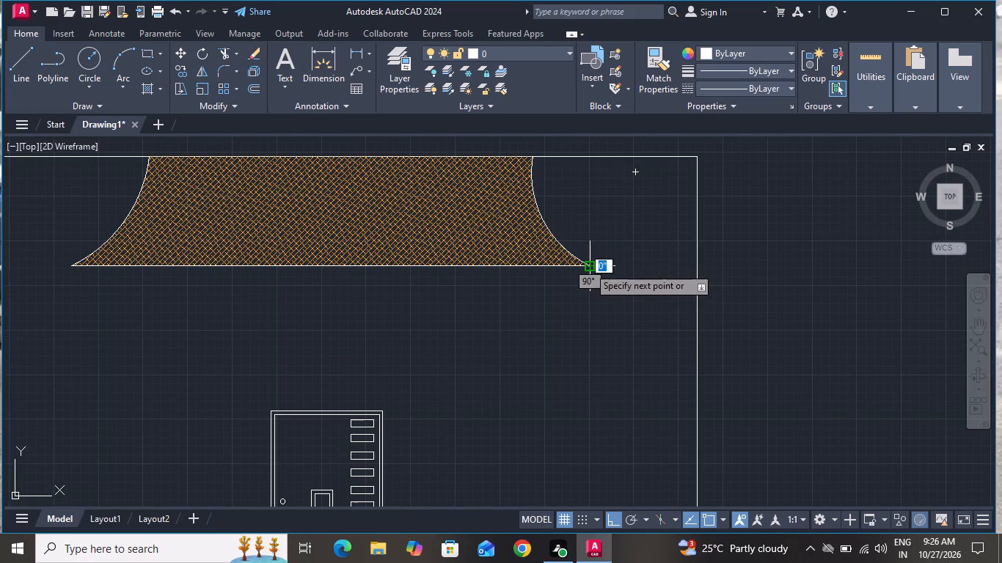
pyautogui.rightClick(588, 267)
pyautogui.click(616, 287)
# Offset the top horizontal line above the copied roof upward by 6".
pyautogui.scroll(-2, 622, 310)
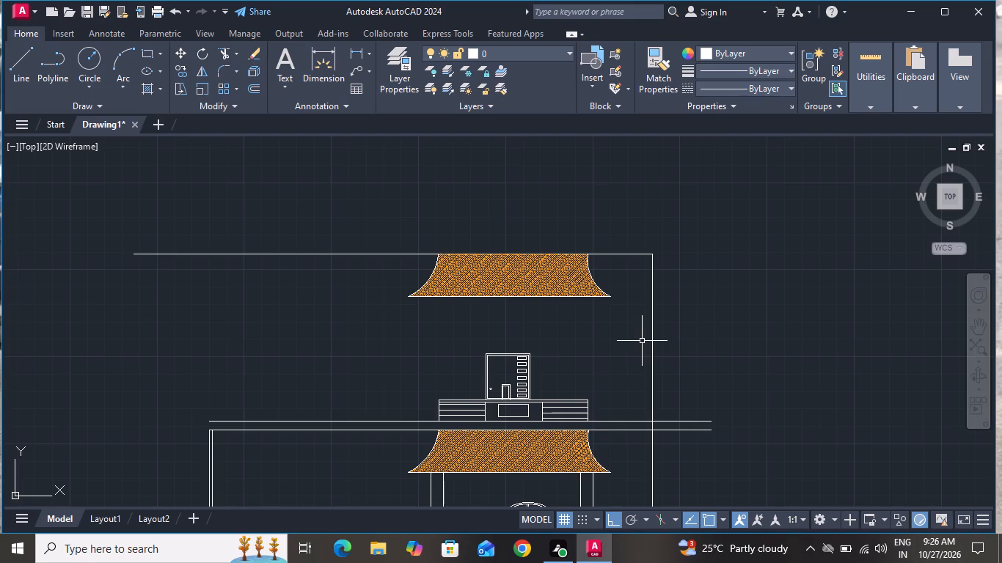
pyautogui.scroll(-1, 642, 341)
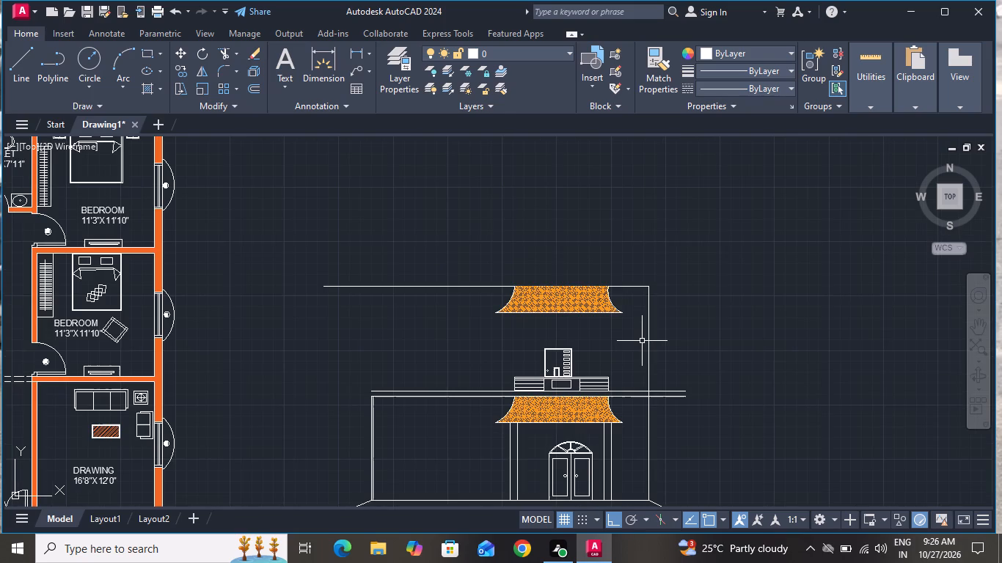
pyautogui.write('o')
pyautogui.press('space')
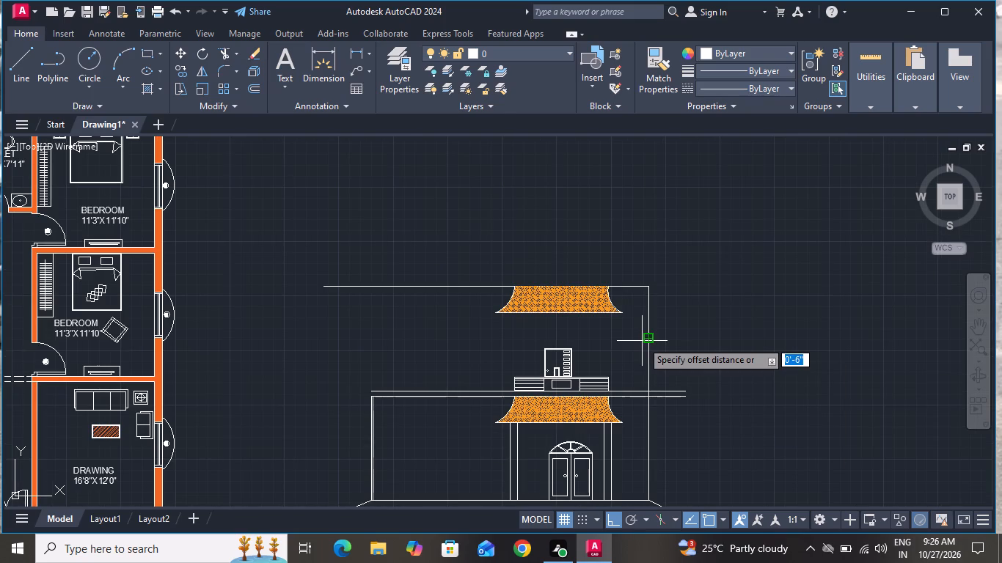
pyautogui.press('6')
pyautogui.hotkey('shift', '"')
pyautogui.press('Return')
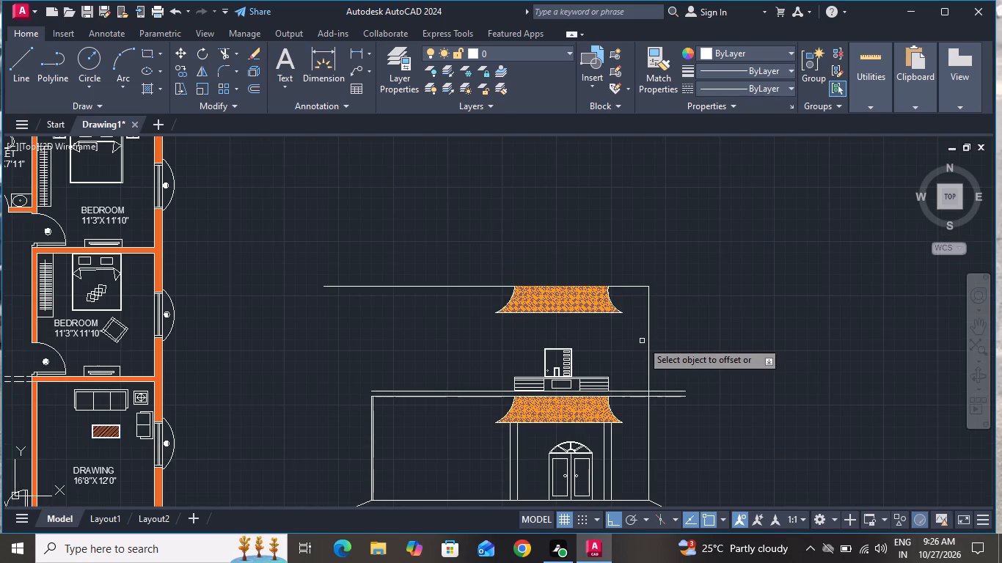
pyautogui.click(422, 287)
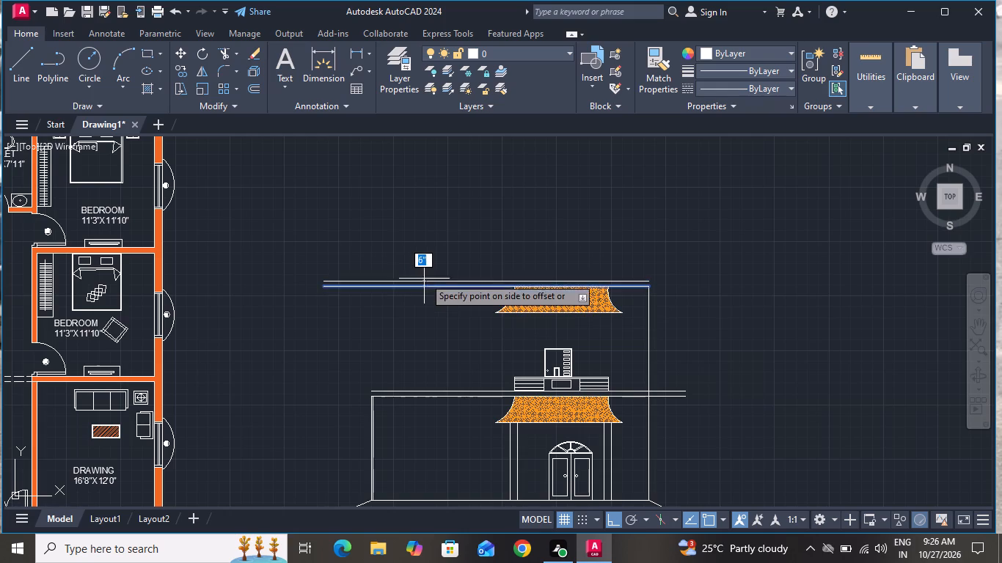
pyautogui.click(423, 273)
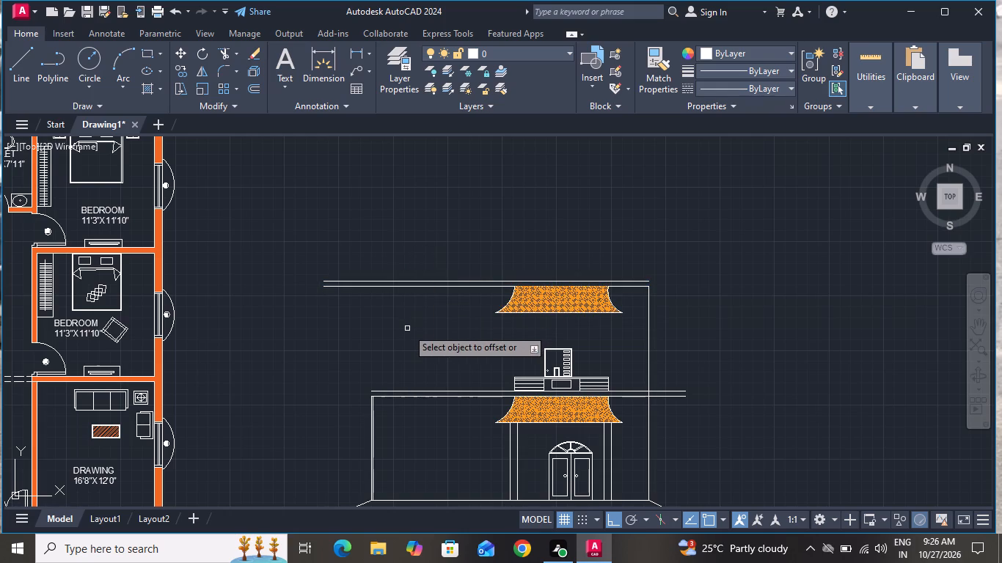
pyautogui.rightClick(407, 330)
pyautogui.click(426, 352)
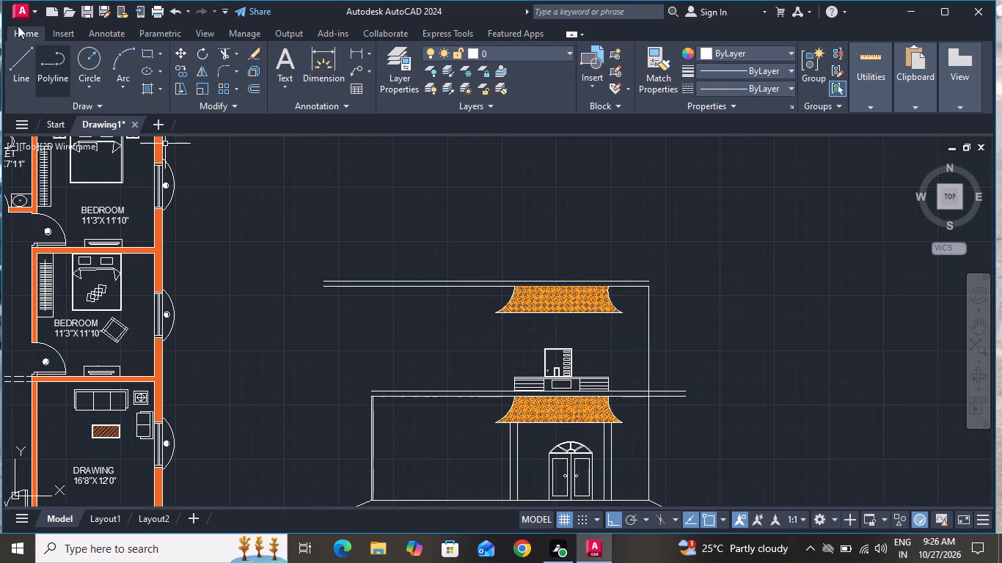
# Draw a rectangle about 5'-8" wide and 19'-3" tall, rising from the ground-floor left wall line to above the top horizontal lines.
pyautogui.click(144, 52)
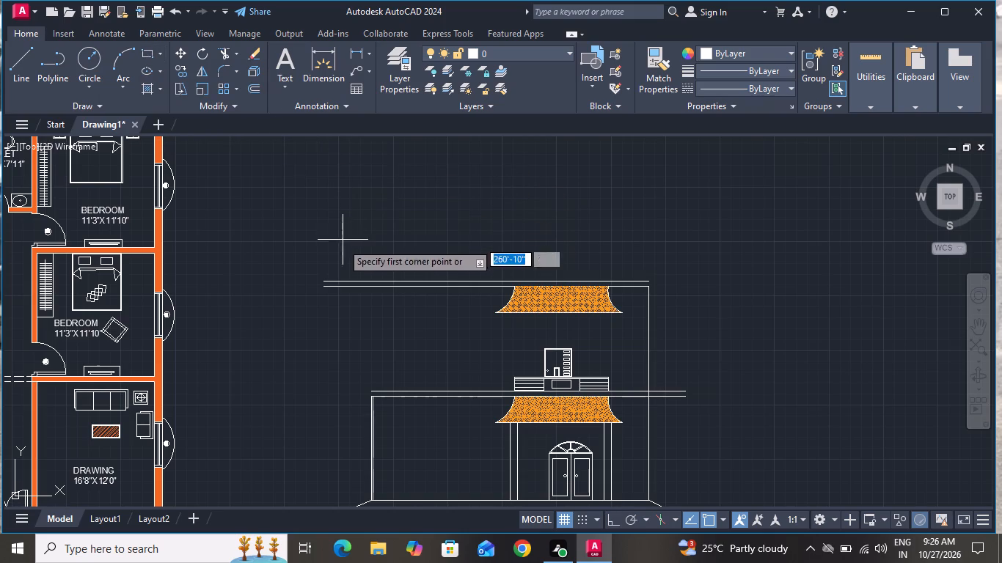
pyautogui.scroll(-1, 352, 317)
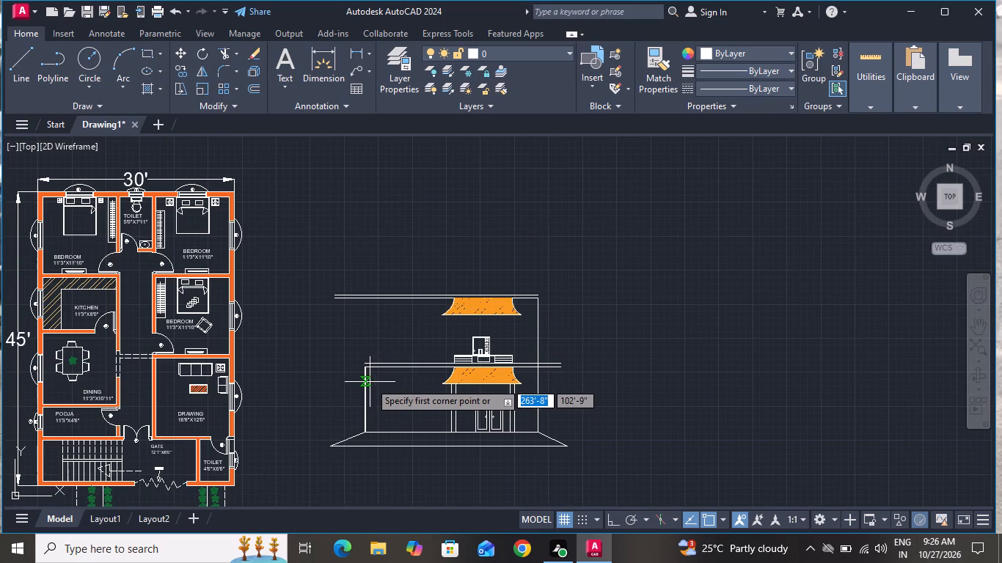
pyautogui.scroll(2, 364, 385)
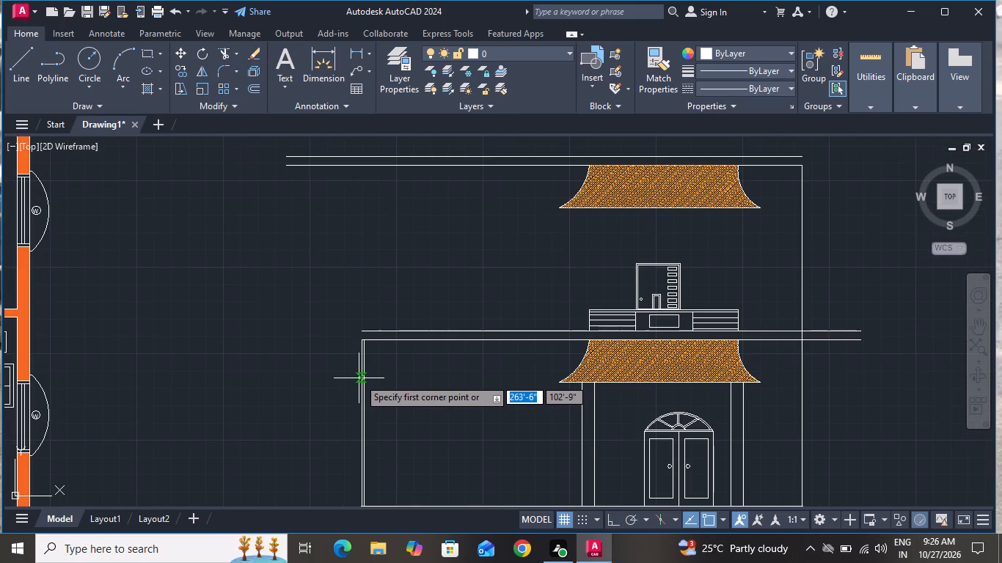
pyautogui.click(361, 376)
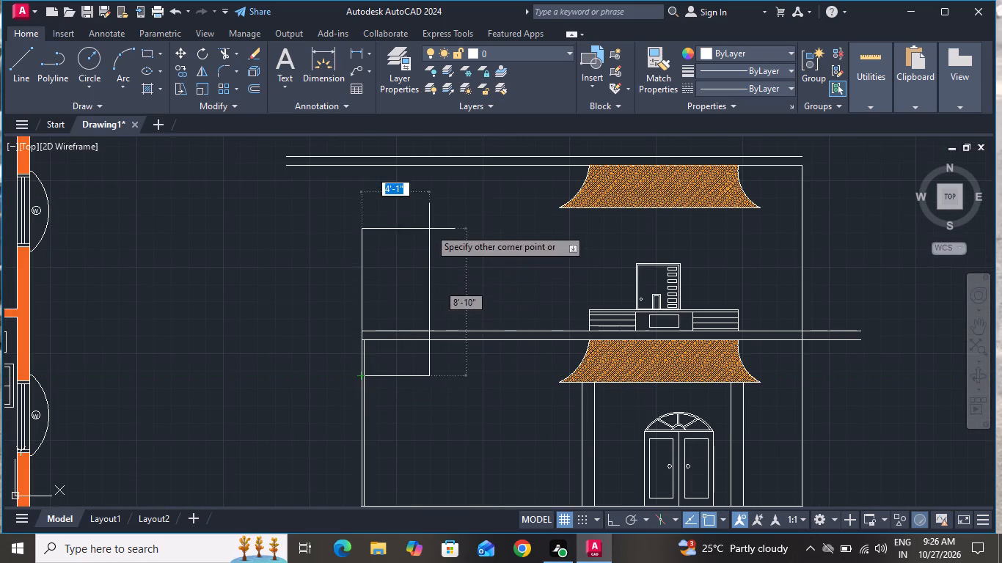
pyautogui.scroll(-1, 434, 191)
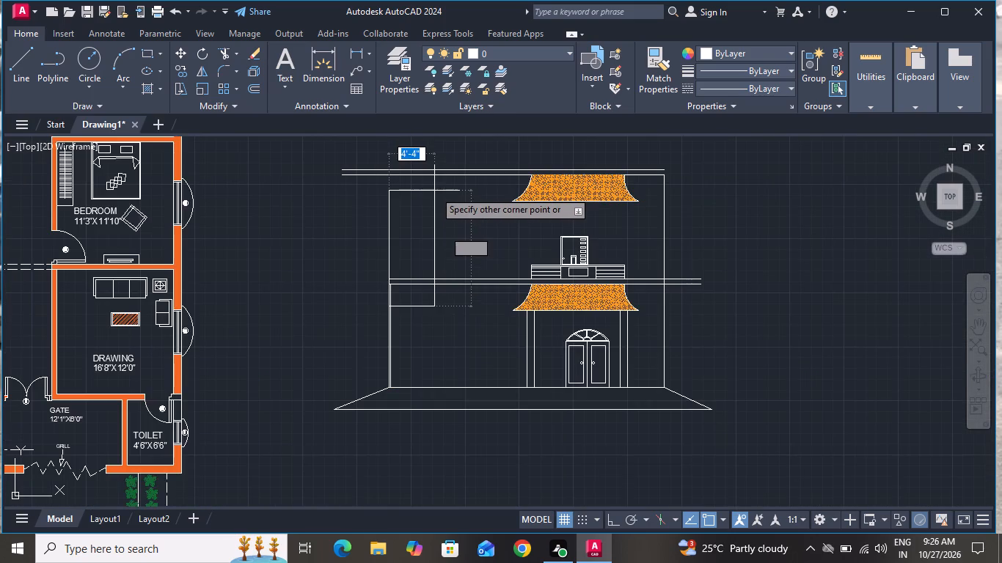
pyautogui.scroll(-1, 434, 185)
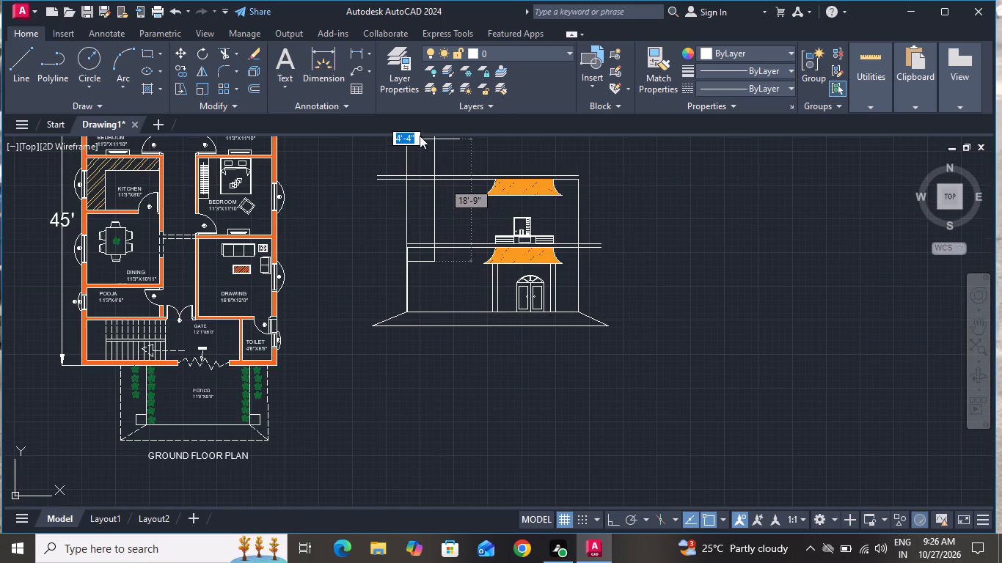
pyautogui.scroll(-6, 417, 141)
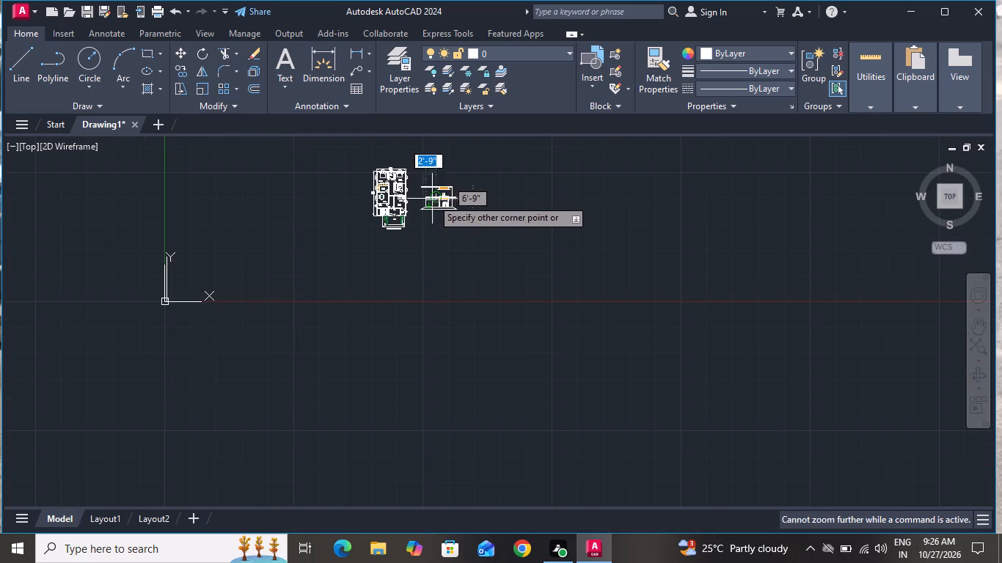
pyautogui.scroll(5, 433, 185)
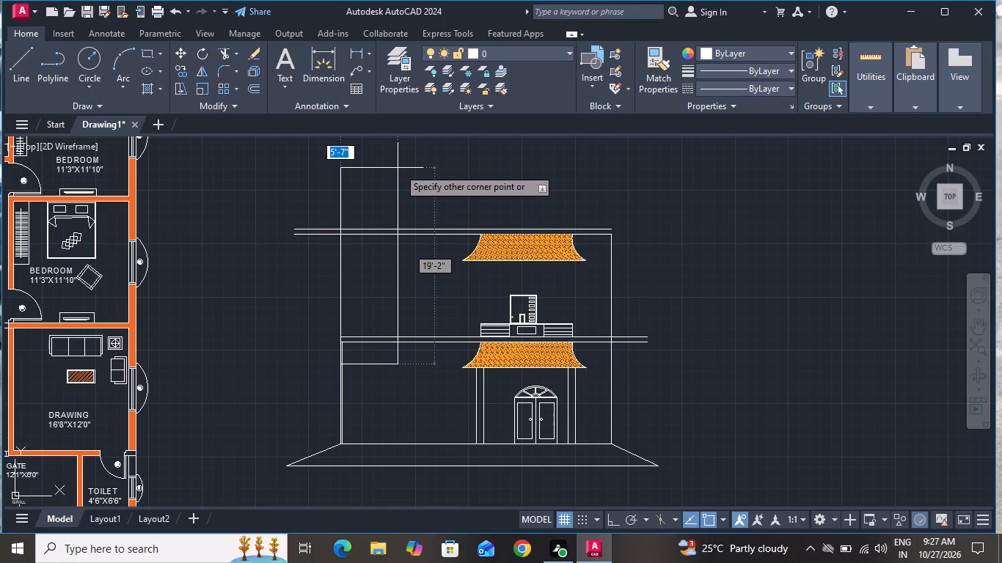
pyautogui.click(398, 168)
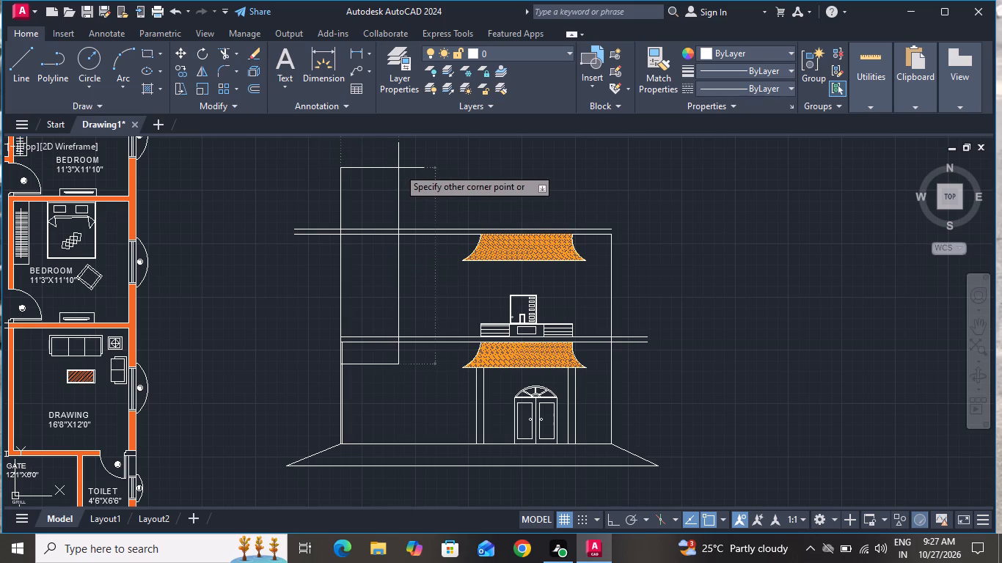
pyautogui.scroll(-1, 398, 169)
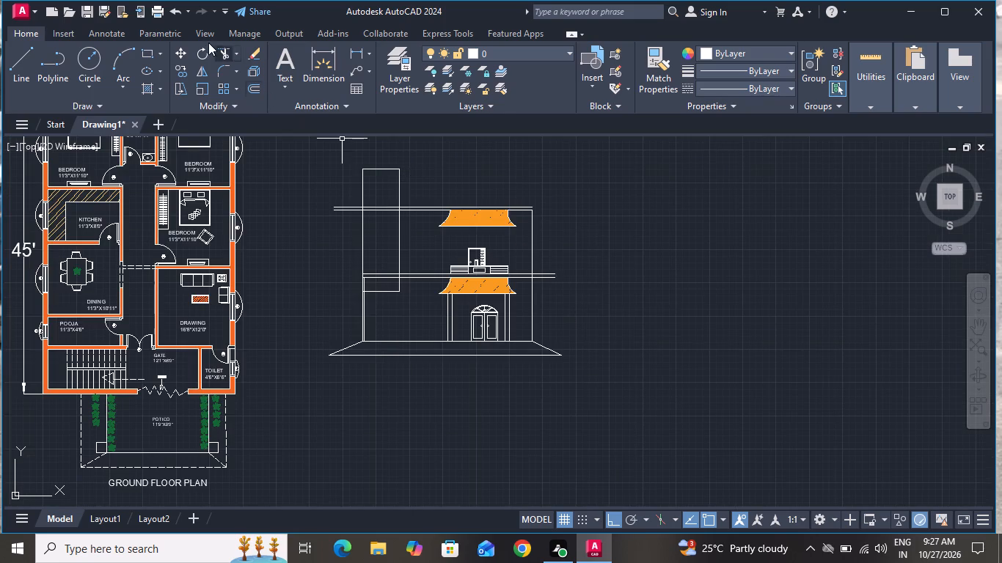
# Trim the roof-level and floor-level horizontal lines and the leftover wall-line pieces inside the tall rectangle.
pyautogui.click(226, 48)
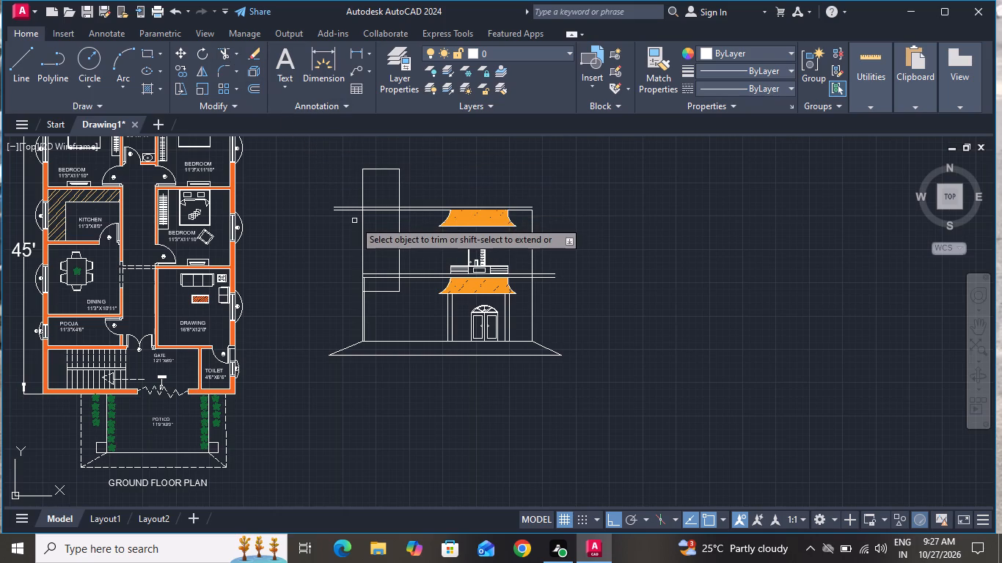
pyautogui.scroll(1, 356, 221)
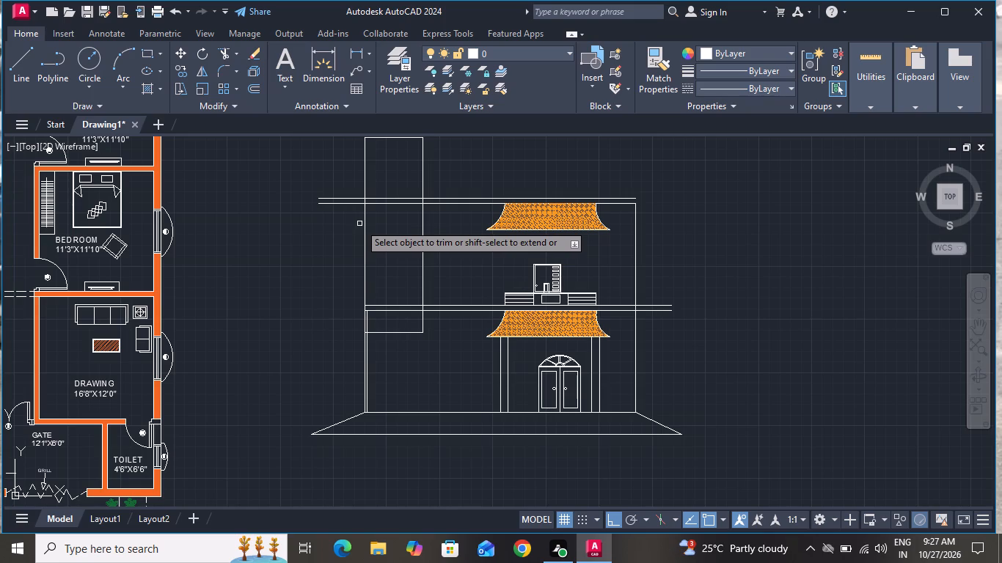
pyautogui.click(399, 183)
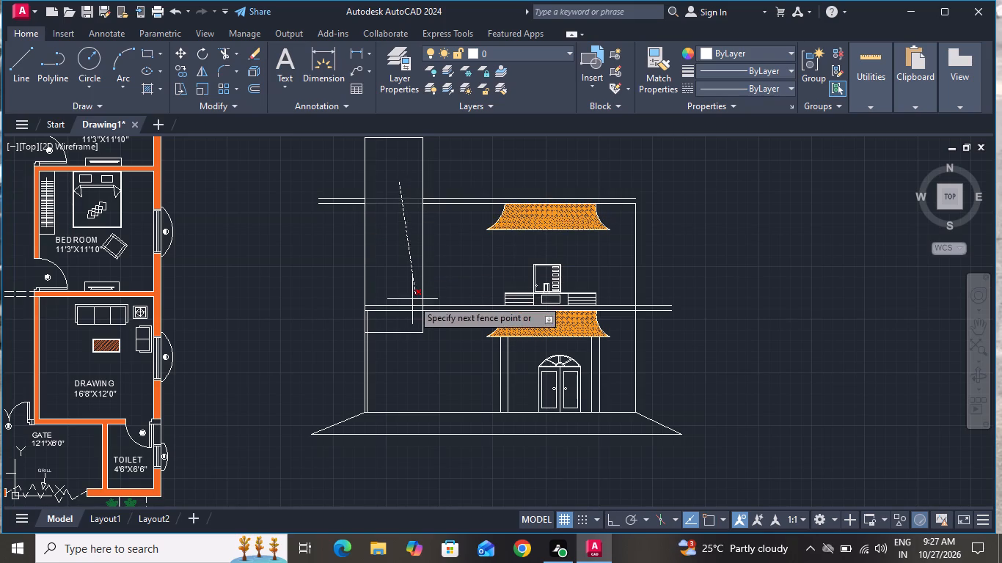
pyautogui.click(400, 318)
pyautogui.scroll(1, 392, 339)
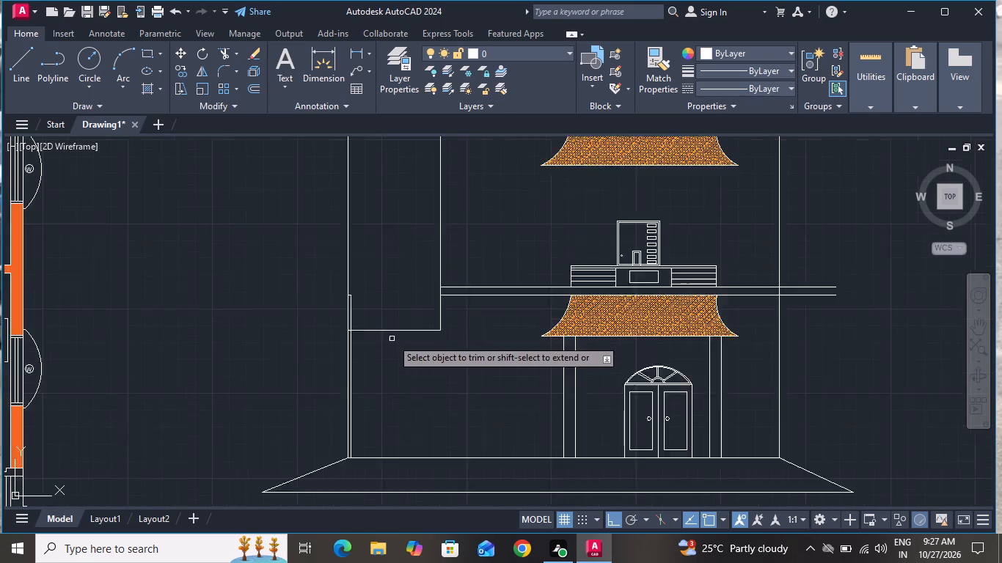
pyautogui.scroll(1, 392, 339)
pyautogui.click(323, 289)
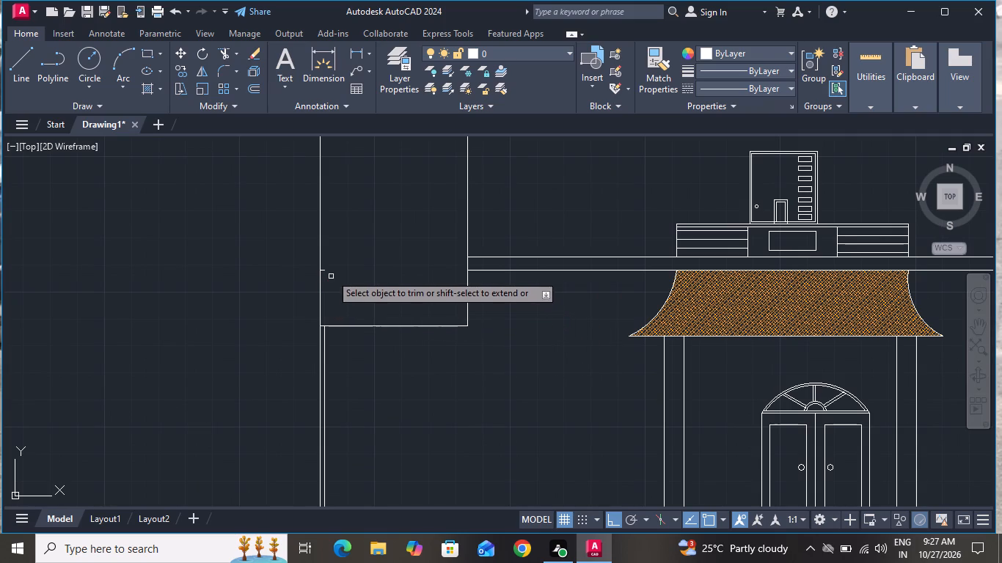
pyautogui.click(325, 271)
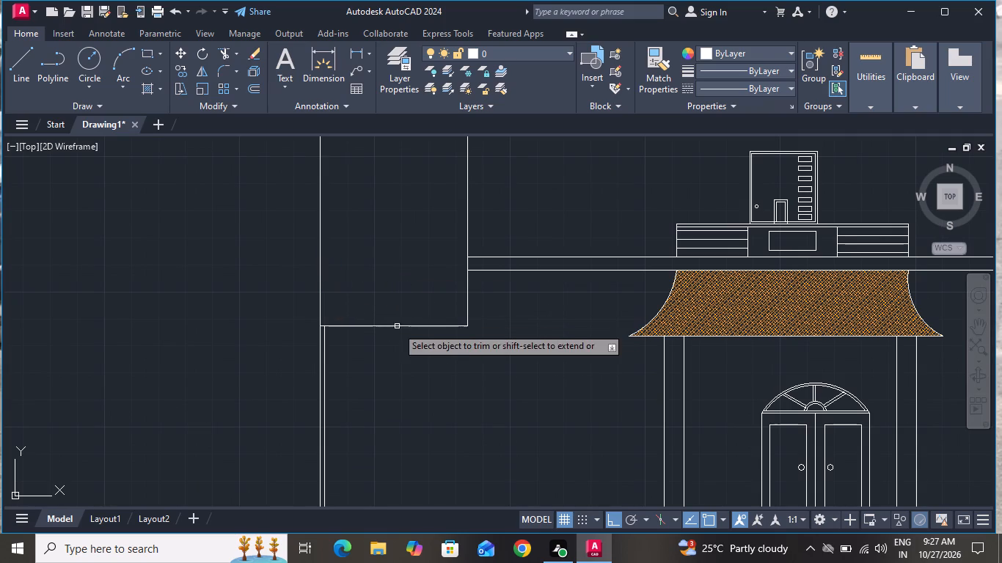
pyautogui.scroll(-1, 406, 356)
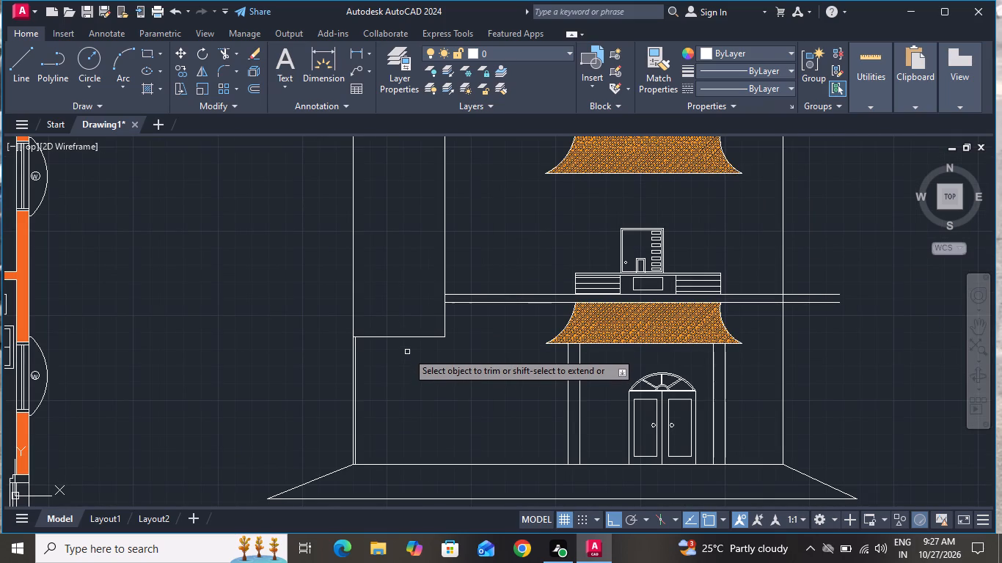
pyautogui.rightClick(407, 352)
pyautogui.click(433, 176)
# Delete the two short roof-level line stubs projecting left of the tall rectangle.
pyautogui.scroll(-1, 436, 317)
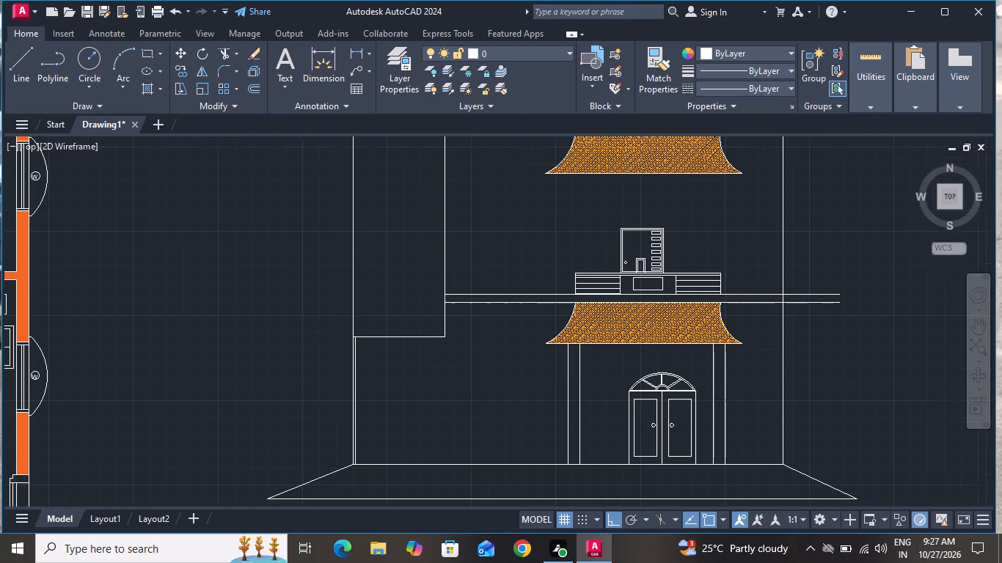
pyautogui.scroll(-1, 436, 317)
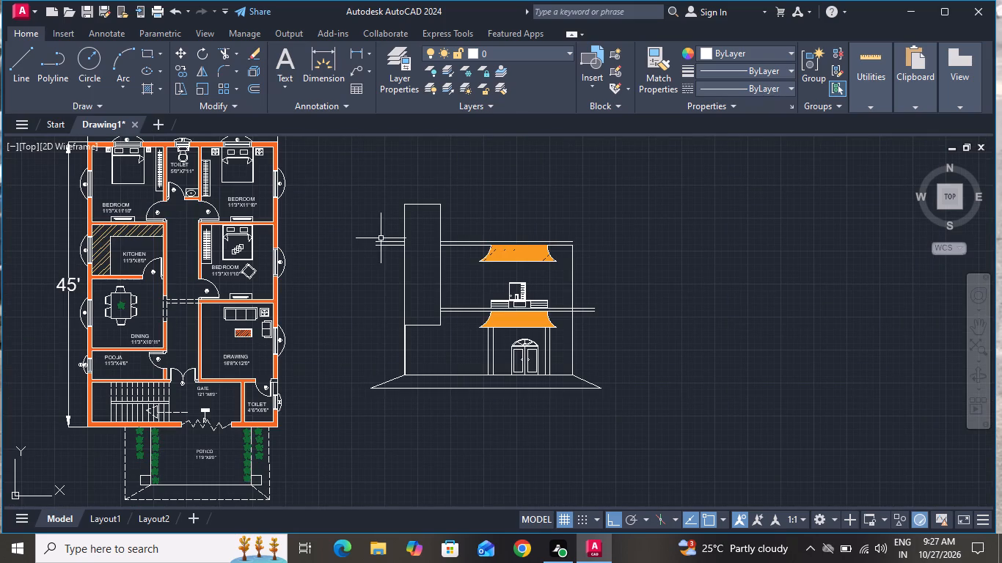
pyautogui.click(384, 239)
pyautogui.click(379, 253)
pyautogui.press('Delete')
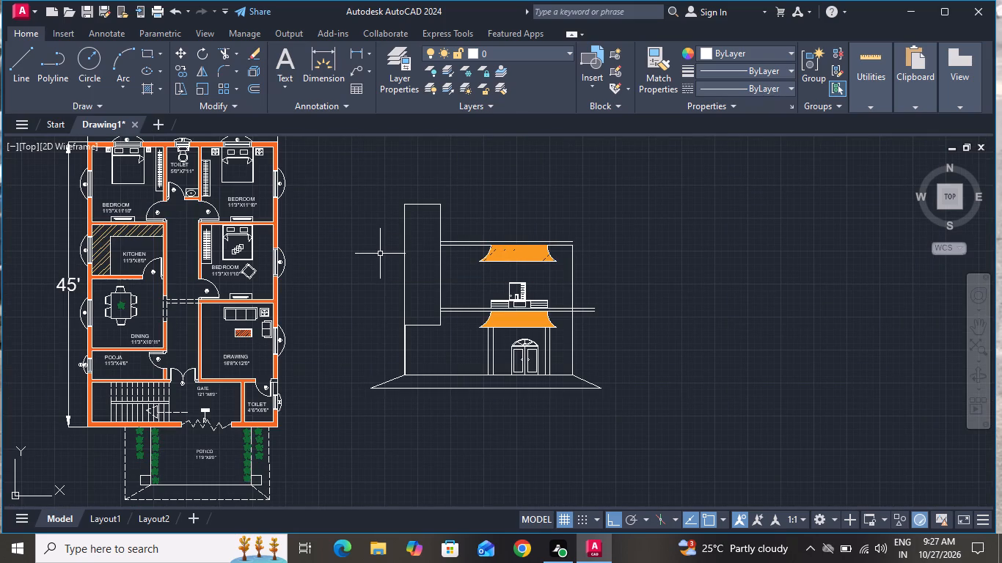
# Draw a vertical centre line in the tall rectangle from its top edge midpoint to its bottom edge midpoint.
pyautogui.click(21, 59)
pyautogui.scroll(2, 415, 212)
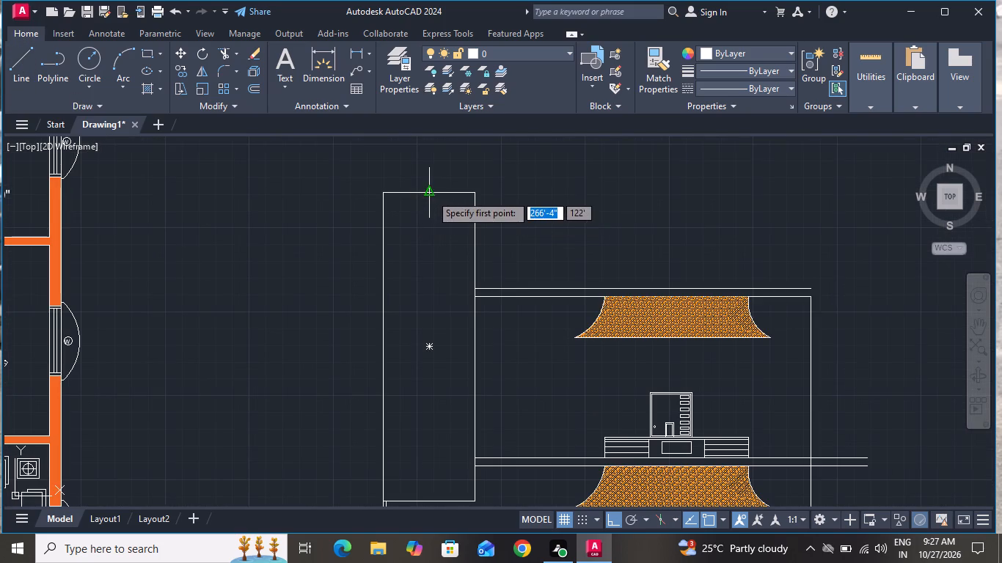
pyautogui.click(431, 193)
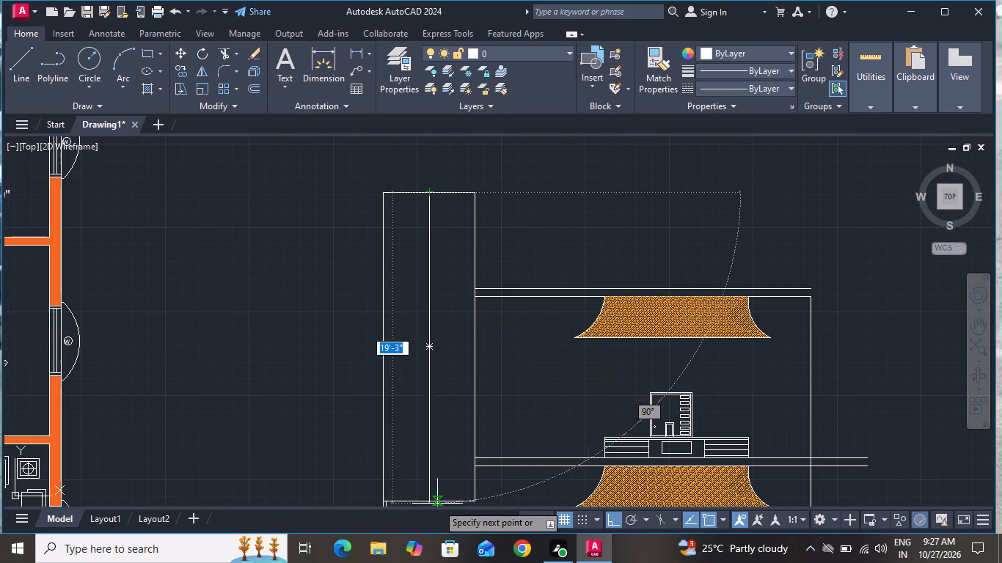
pyautogui.click(432, 502)
pyautogui.rightClick(428, 508)
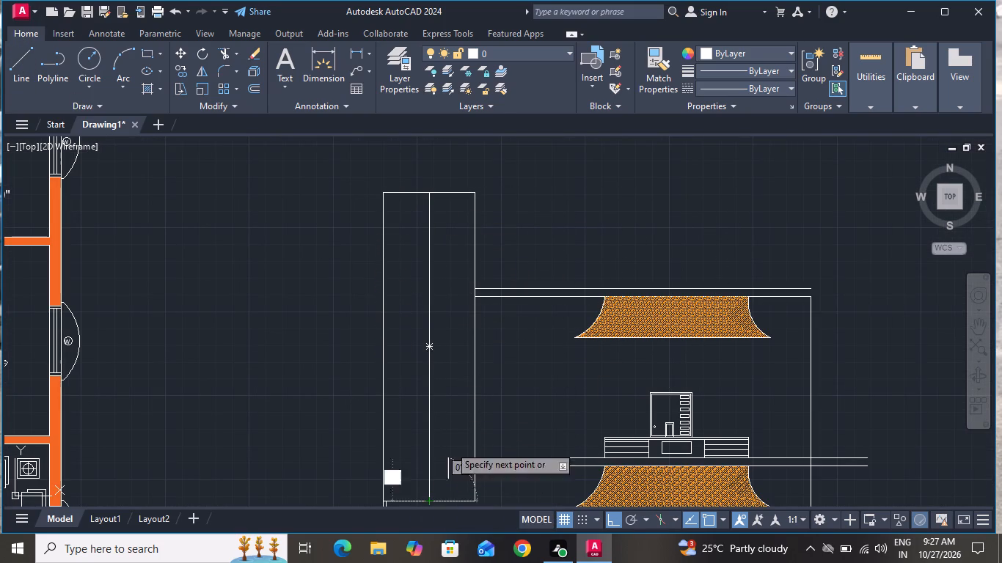
pyautogui.rightClick(452, 361)
pyautogui.click(457, 383)
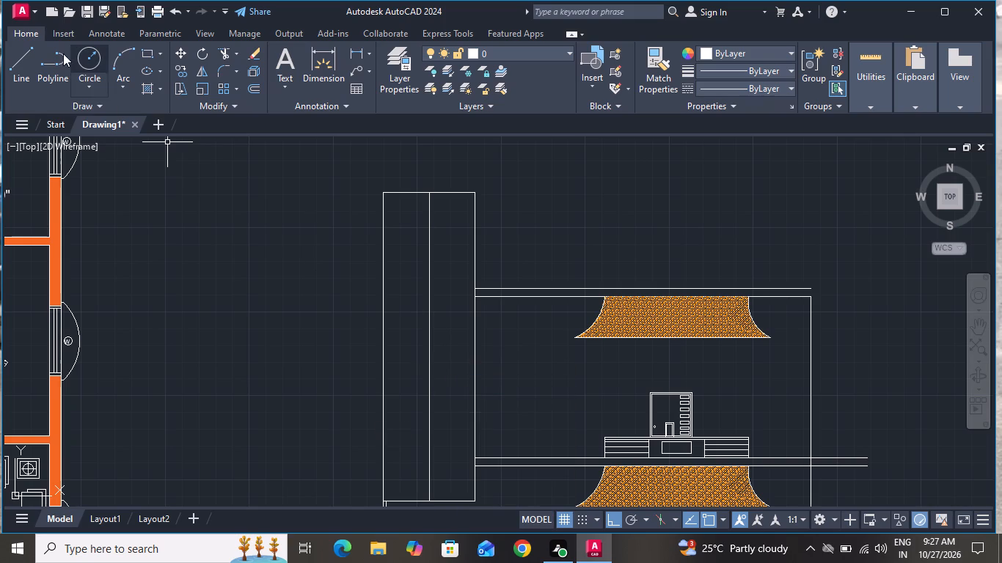
# Draw a horizontal line across the tall rectangle between the midpoints of its left and right sides.
pyautogui.click(23, 50)
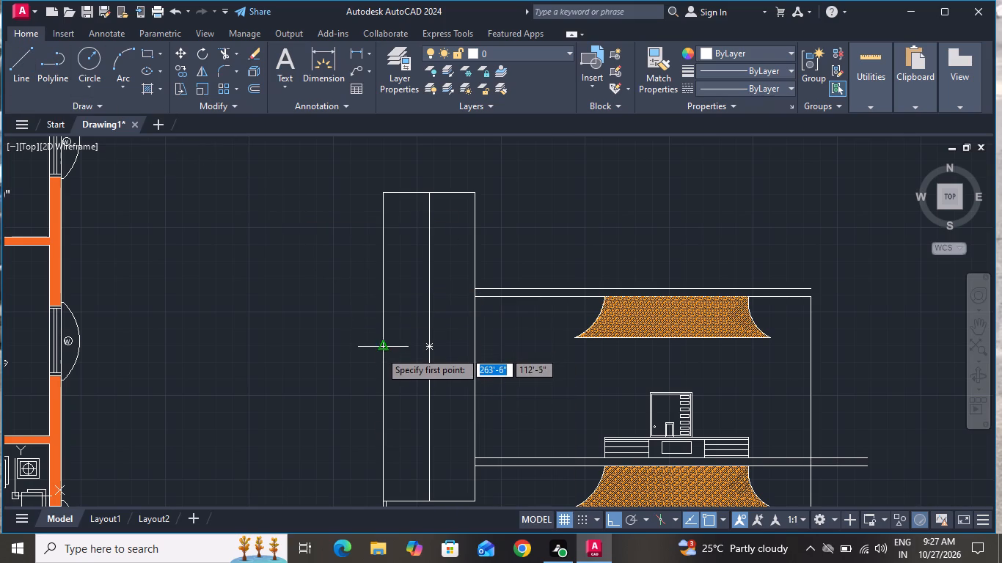
pyautogui.click(381, 352)
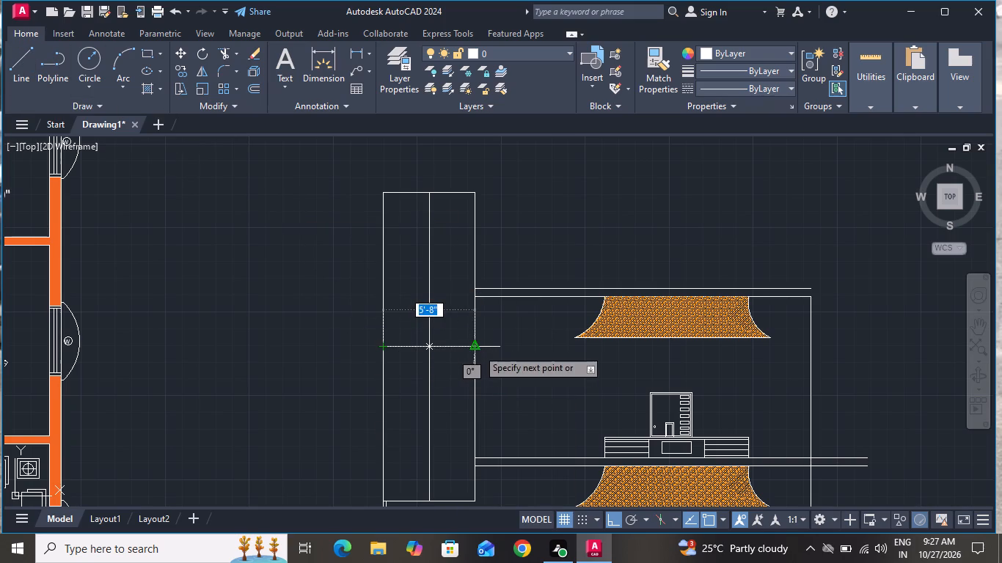
pyautogui.click(478, 349)
pyautogui.rightClick(478, 350)
pyautogui.click(519, 378)
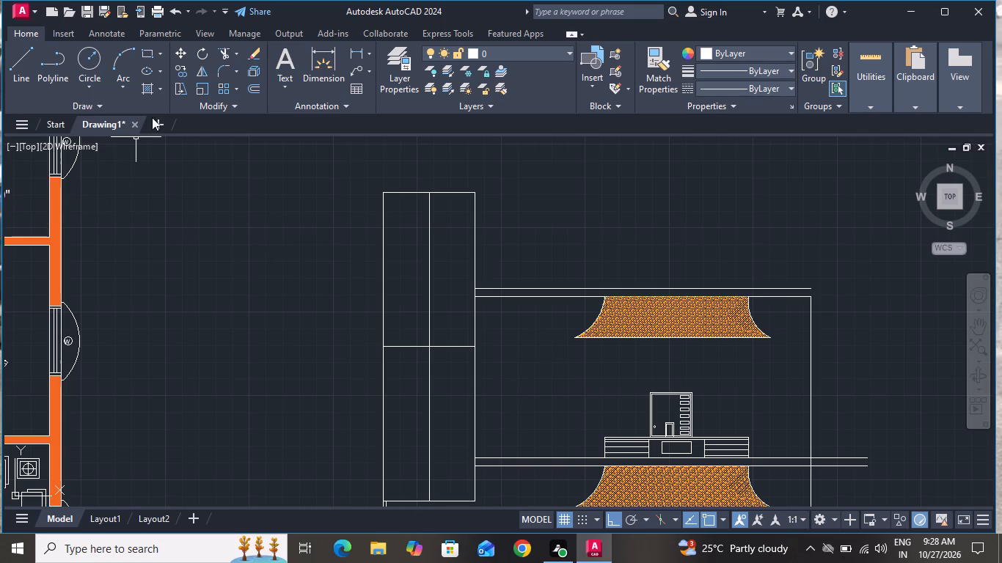
# Draw an inset rectangle about 2'-3" wide and 8'-10" tall inside the tall rectangle's upper-left quarter.
pyautogui.click(145, 50)
pyautogui.scroll(2, 403, 198)
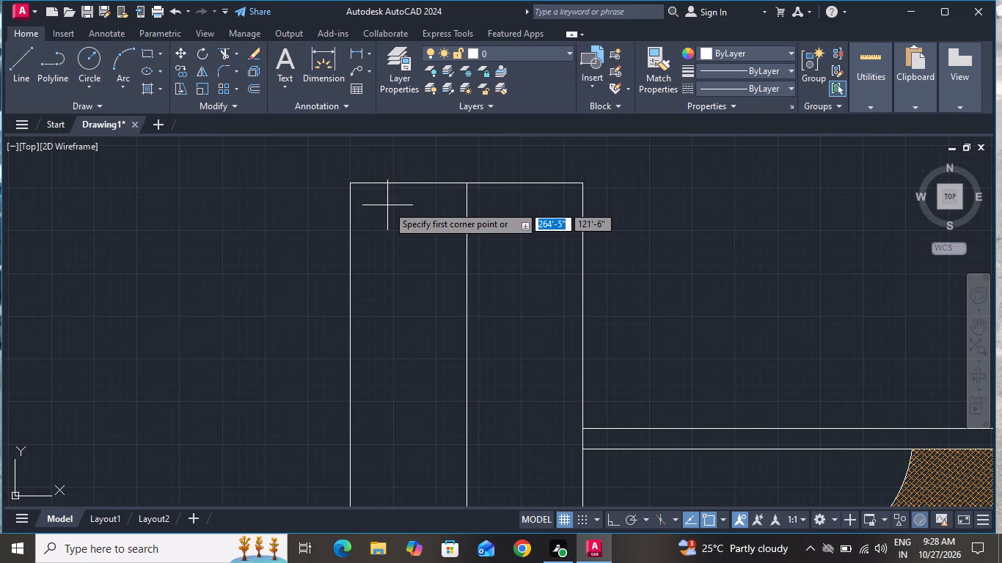
pyautogui.click(364, 199)
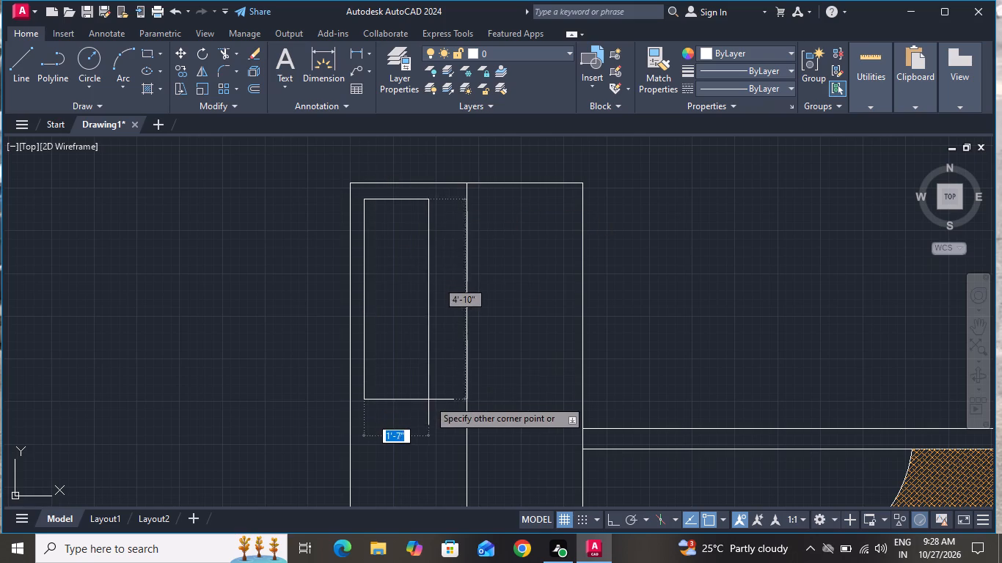
pyautogui.scroll(-3, 430, 400)
pyautogui.scroll(2, 440, 457)
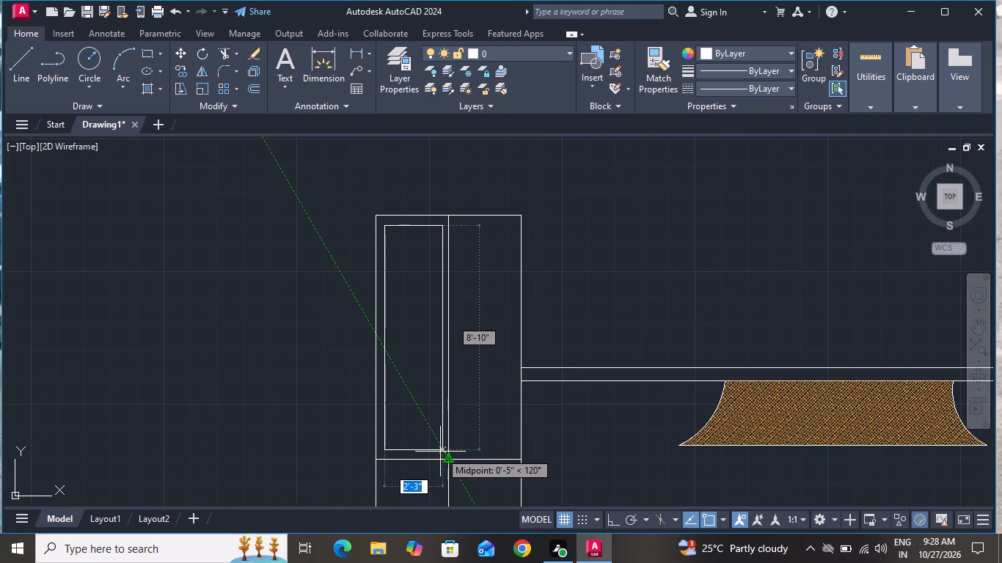
pyautogui.click(440, 452)
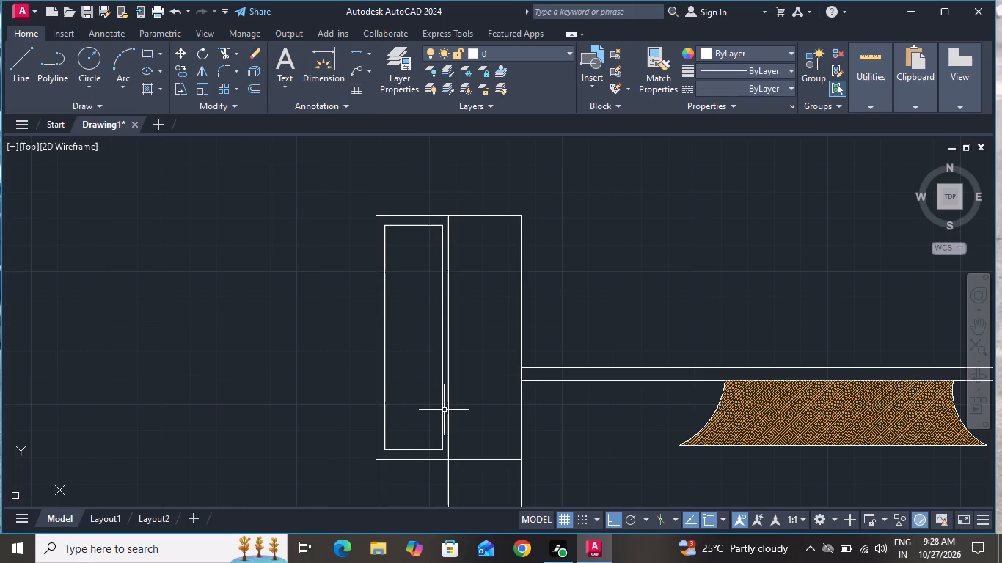
# Copy the inset rectangle from its top-left corner into the tall rectangle's upper-right quarter, level with the original.
pyautogui.click(442, 411)
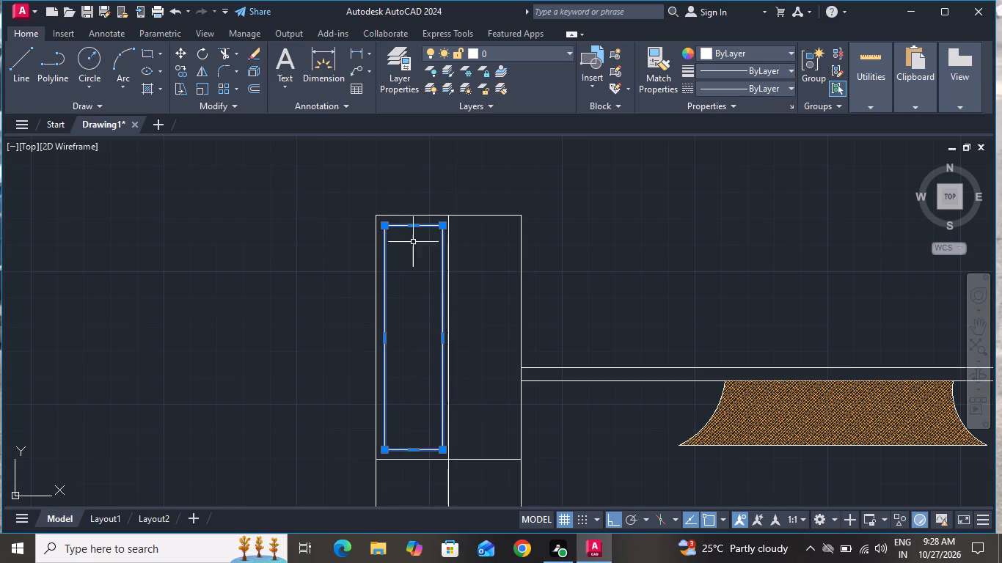
pyautogui.click(182, 74)
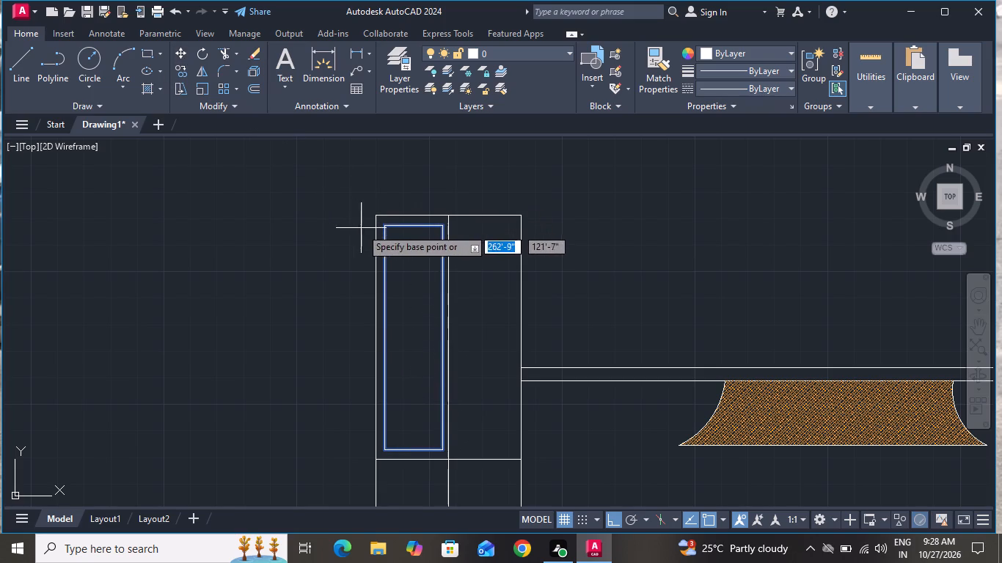
pyautogui.click(386, 224)
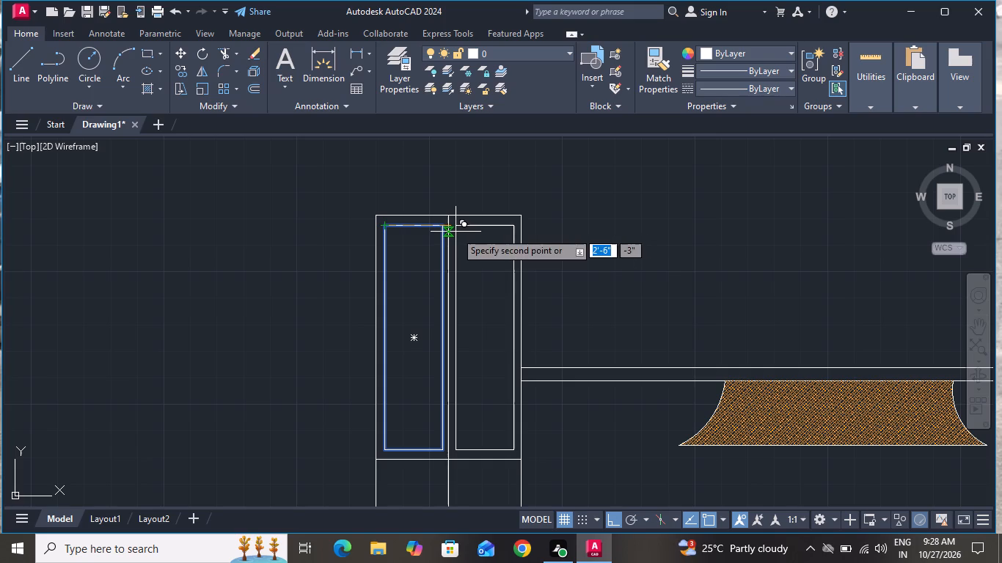
pyautogui.click(457, 229)
# Turn Ortho off and place two more copies of the inset rectangle in the tall rectangle's lower-left and lower-right quarters.
pyautogui.scroll(-1, 460, 265)
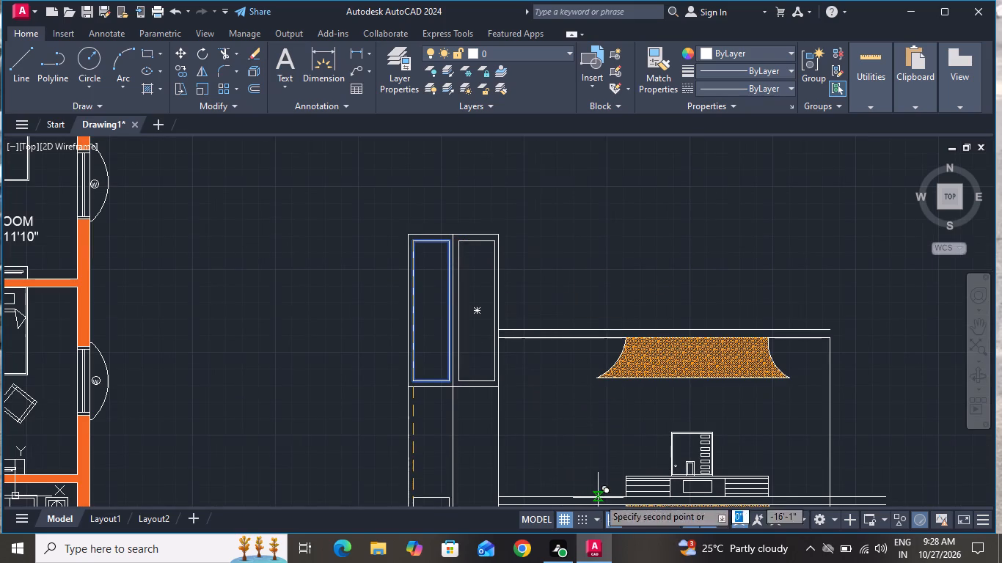
pyautogui.click(614, 514)
pyautogui.scroll(-1, 512, 320)
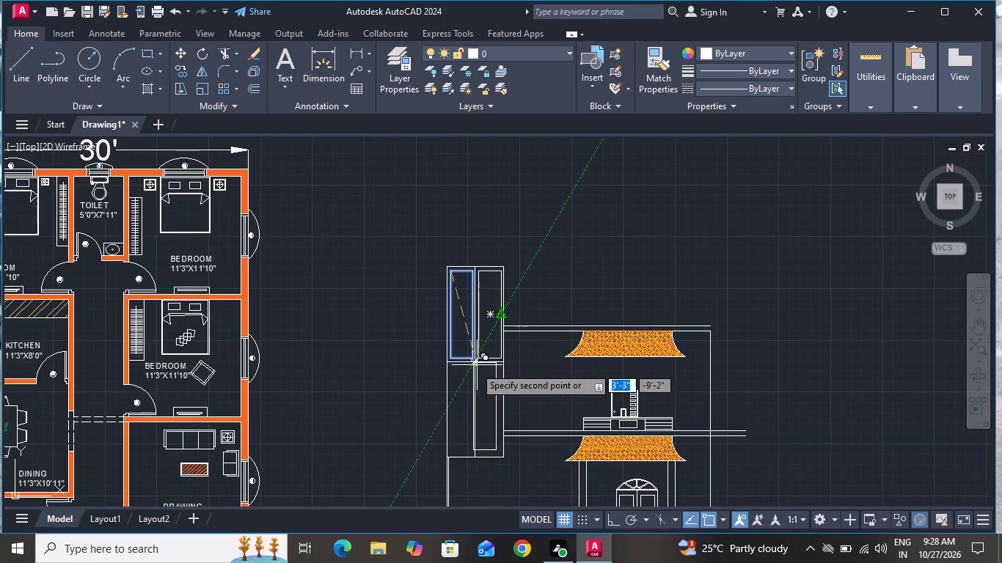
pyautogui.scroll(3, 468, 372)
pyautogui.scroll(-3, 431, 362)
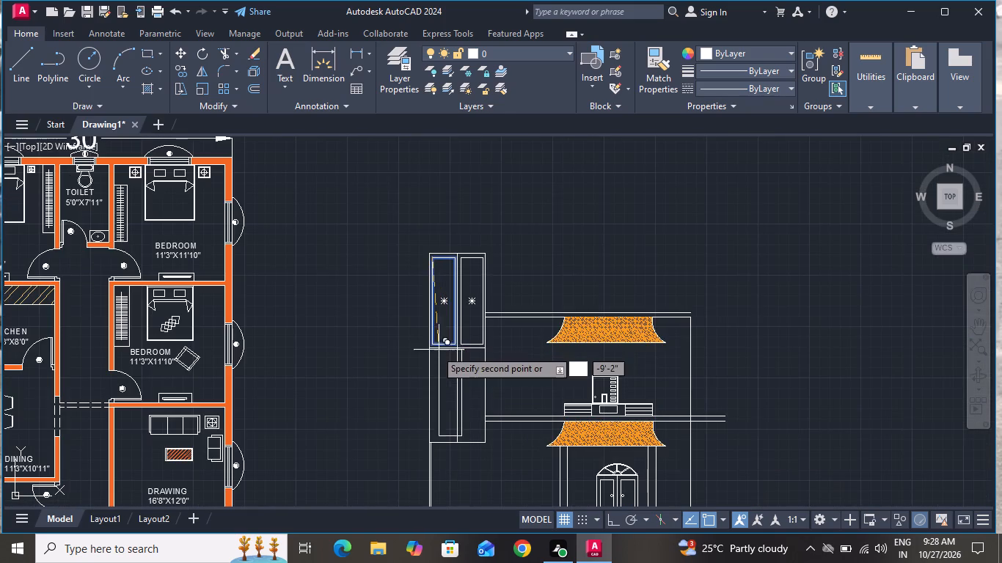
pyautogui.scroll(2, 428, 350)
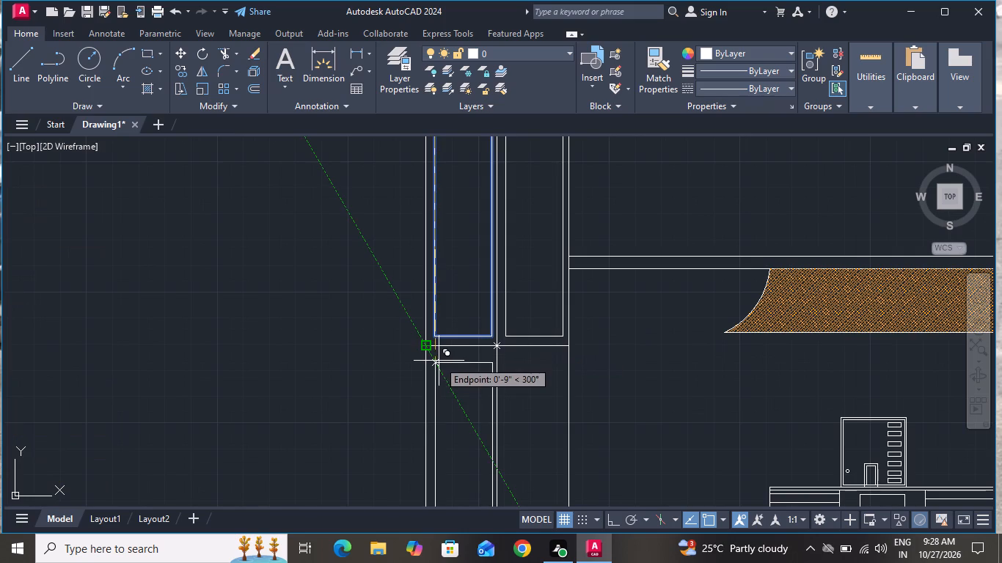
pyautogui.scroll(-3, 439, 361)
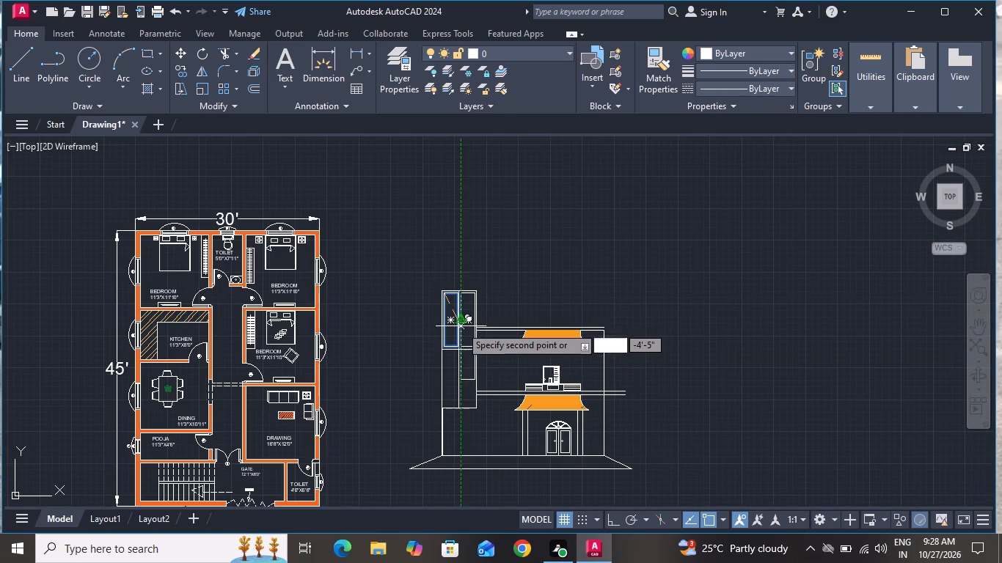
pyautogui.scroll(-1, 461, 323)
pyautogui.scroll(3, 449, 340)
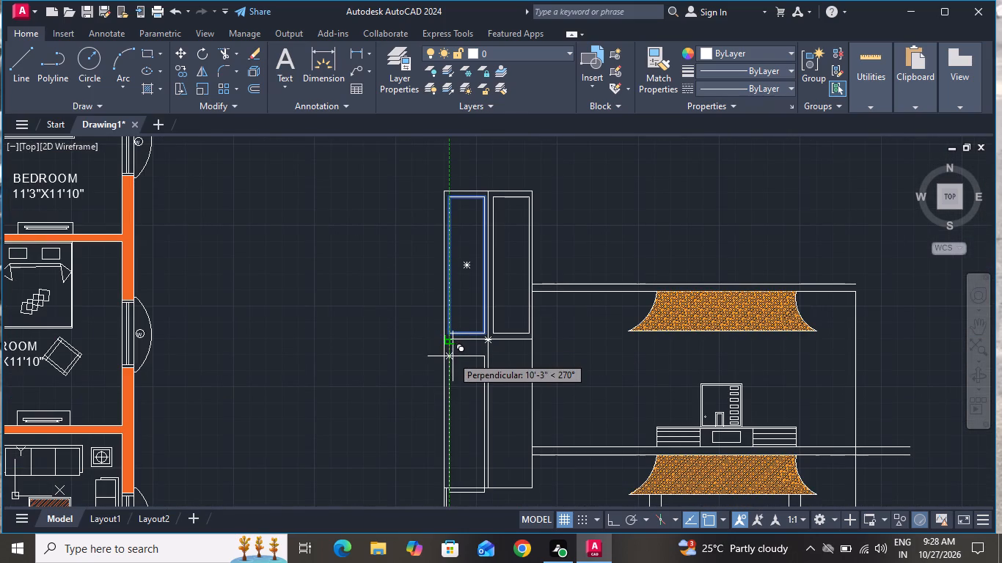
pyautogui.scroll(2, 455, 356)
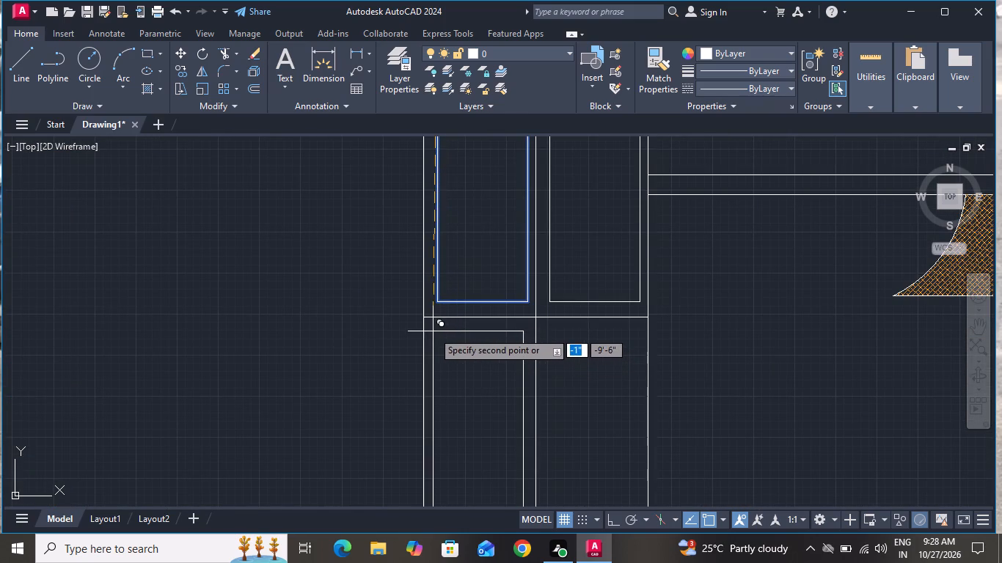
pyautogui.scroll(-3, 434, 326)
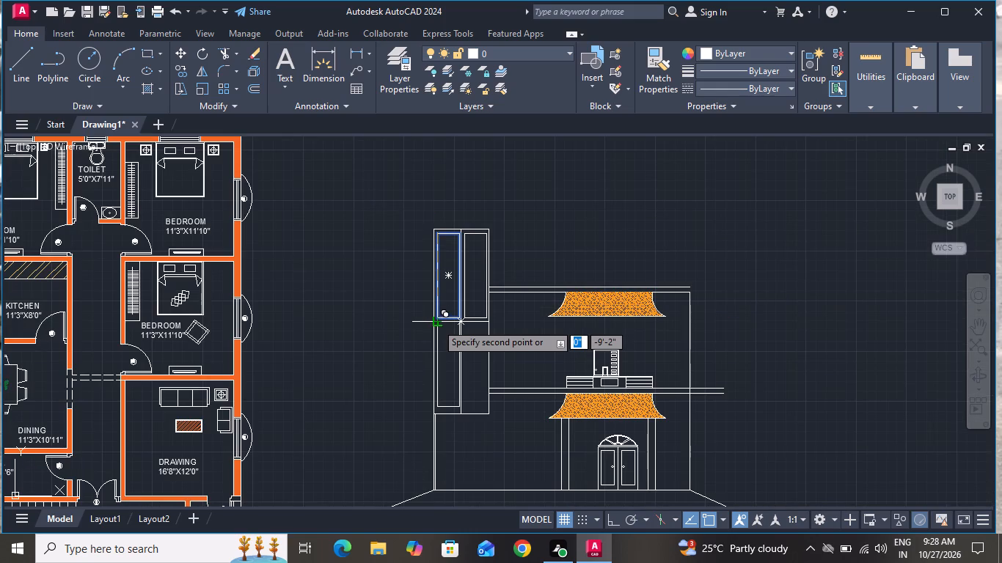
pyautogui.scroll(2, 435, 334)
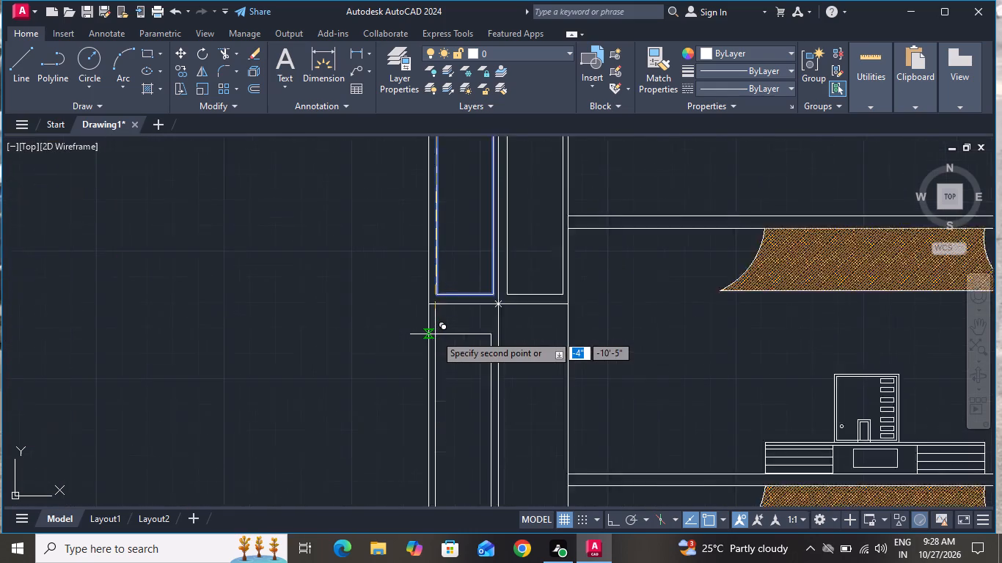
pyautogui.scroll(1, 435, 334)
pyautogui.scroll(-2, 436, 333)
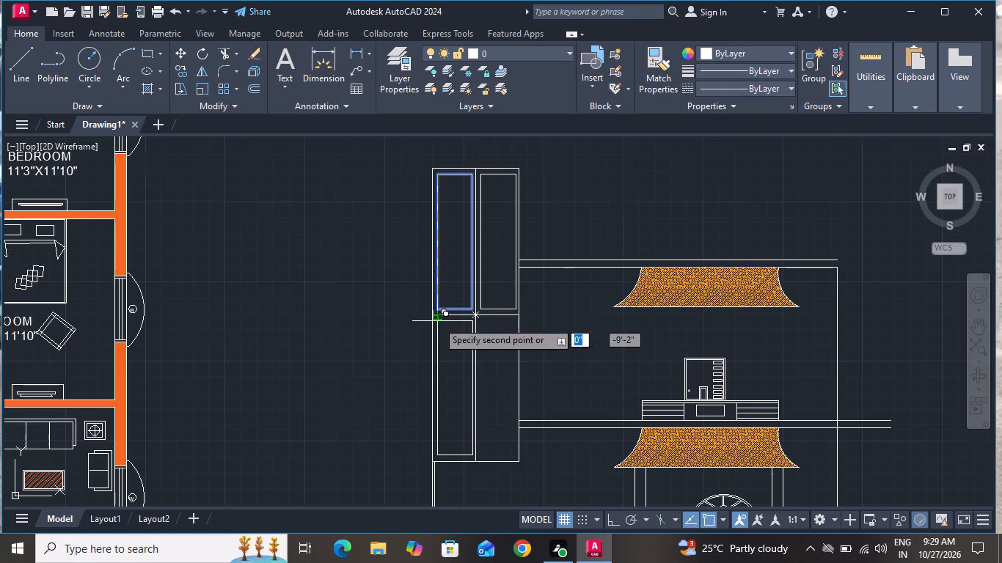
pyautogui.scroll(2, 437, 321)
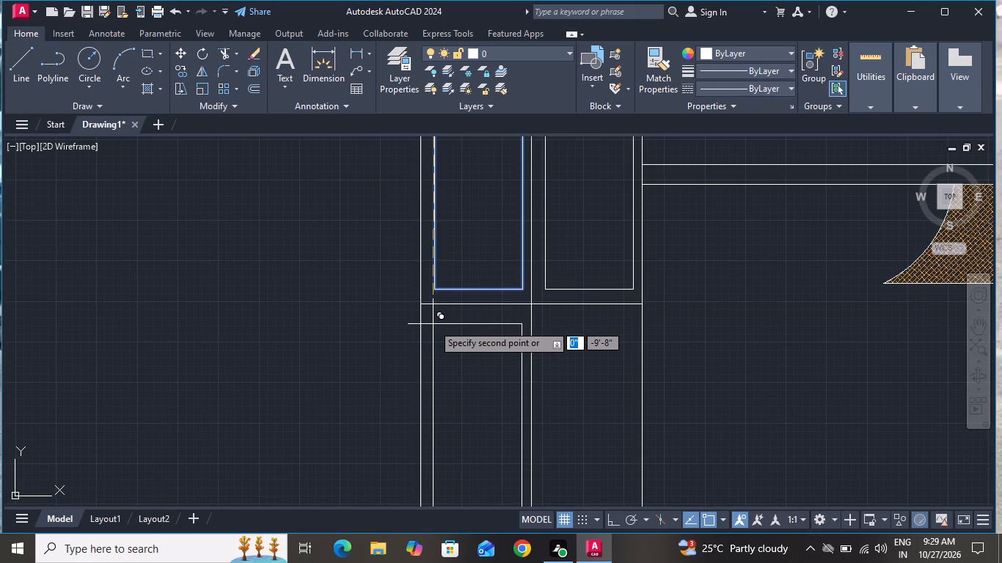
pyautogui.click(433, 324)
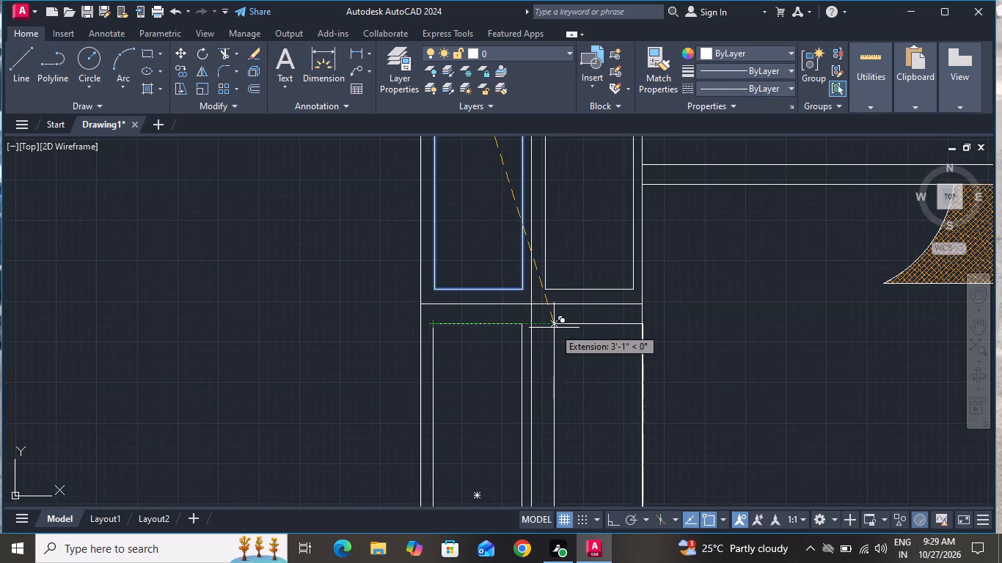
pyautogui.click(542, 325)
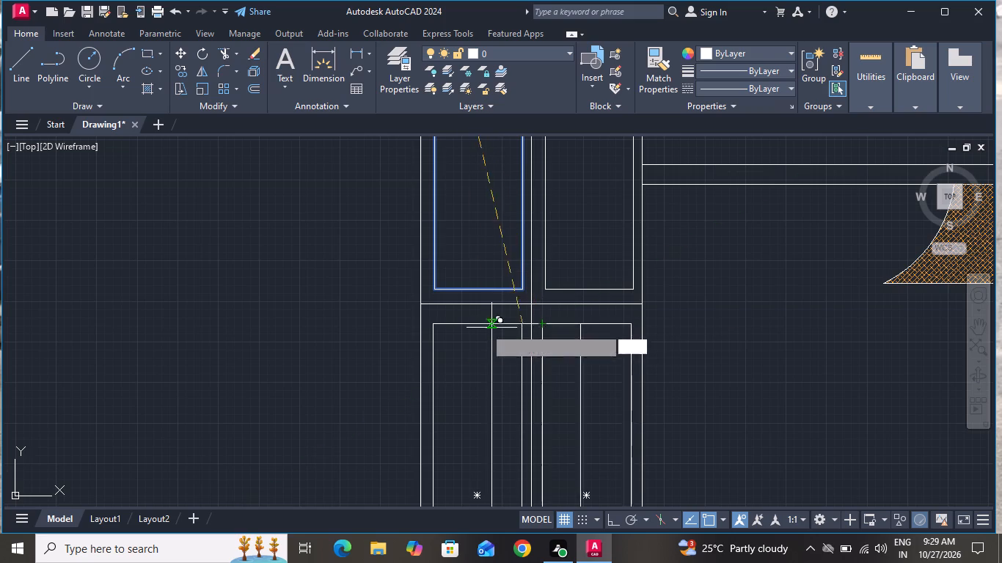
pyautogui.rightClick(194, 278)
pyautogui.click(240, 301)
# Draw a three-point arc over the tower from its top-left corner through its top-right corner, ending about 2'-1" down the right side.
pyautogui.scroll(-3, 359, 328)
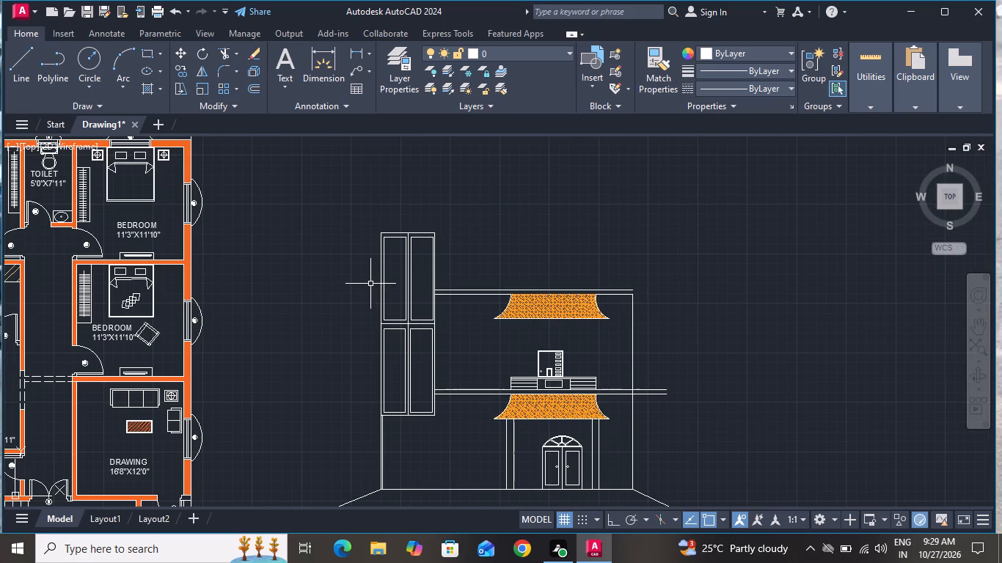
pyautogui.click(123, 61)
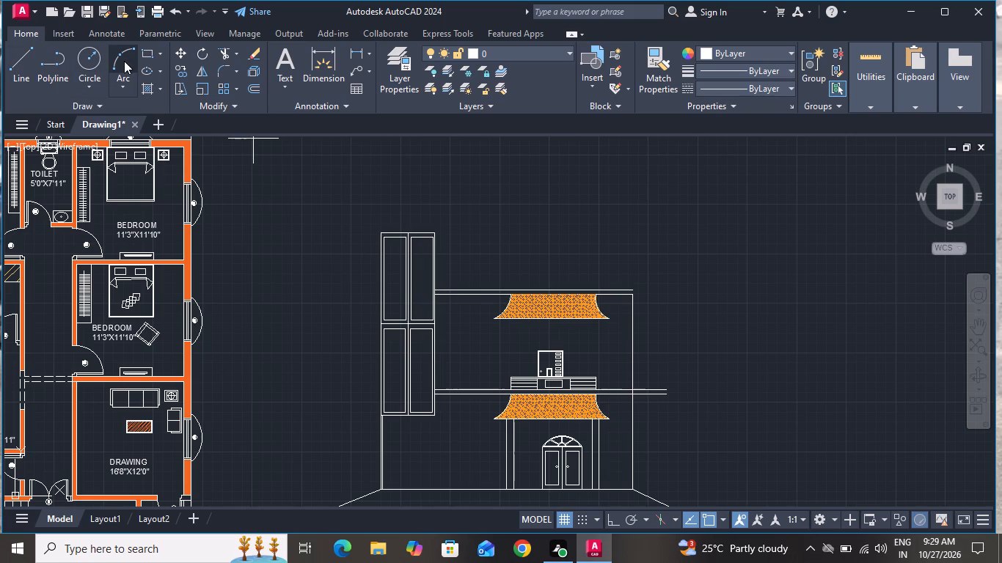
pyautogui.scroll(2, 338, 108)
pyautogui.scroll(1, 362, 170)
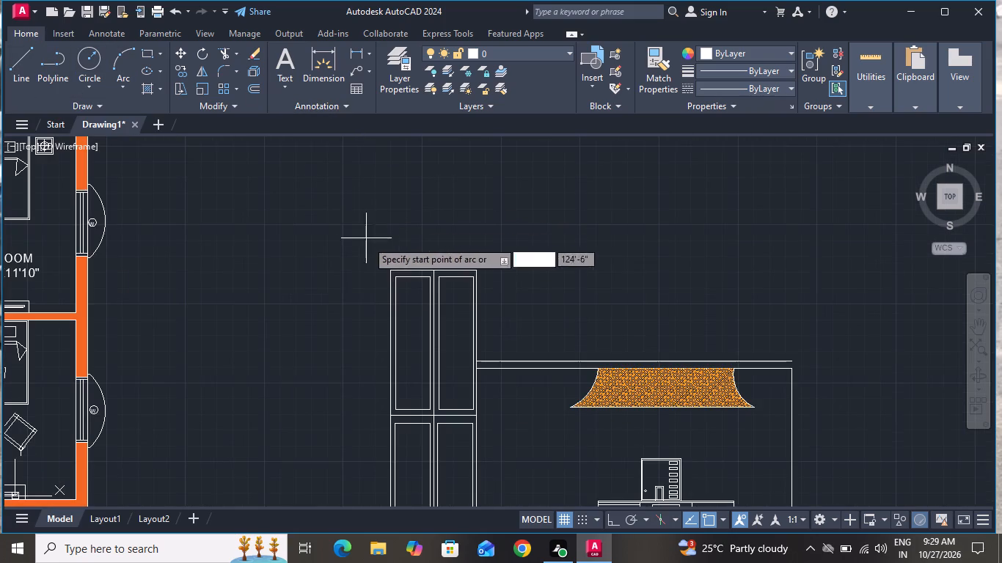
pyautogui.scroll(-1, 403, 232)
pyautogui.scroll(2, 404, 253)
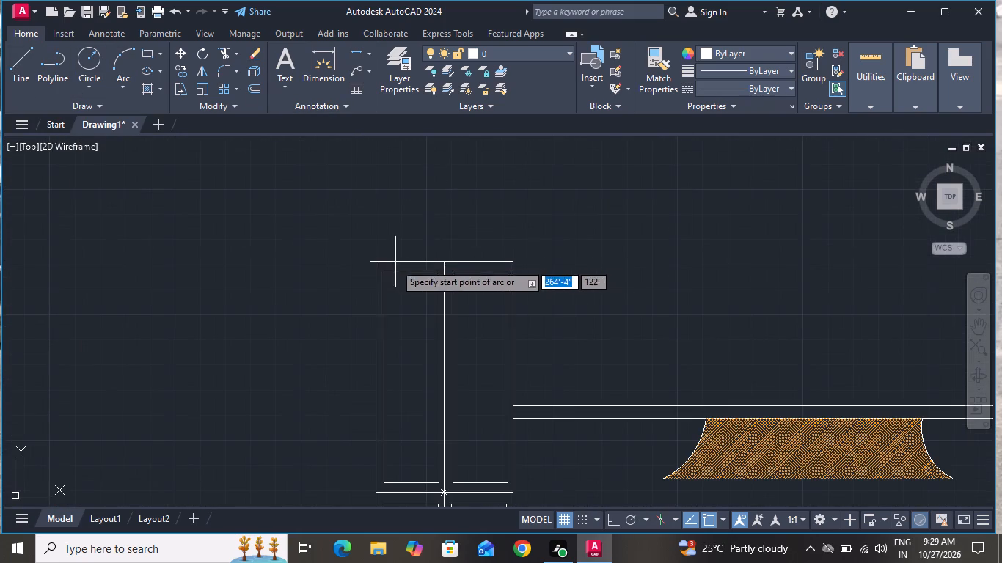
pyautogui.click(373, 263)
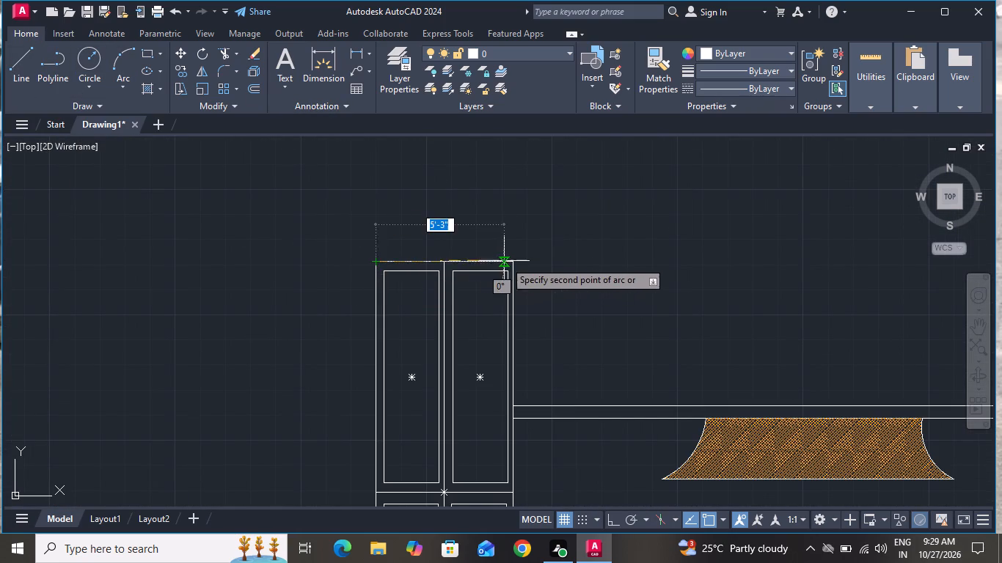
pyautogui.click(513, 261)
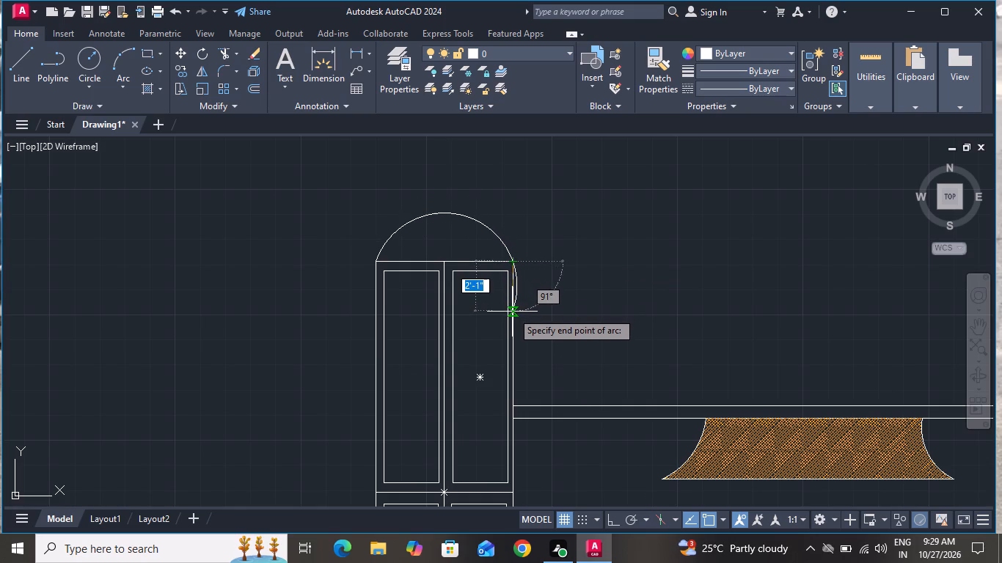
pyautogui.click(512, 312)
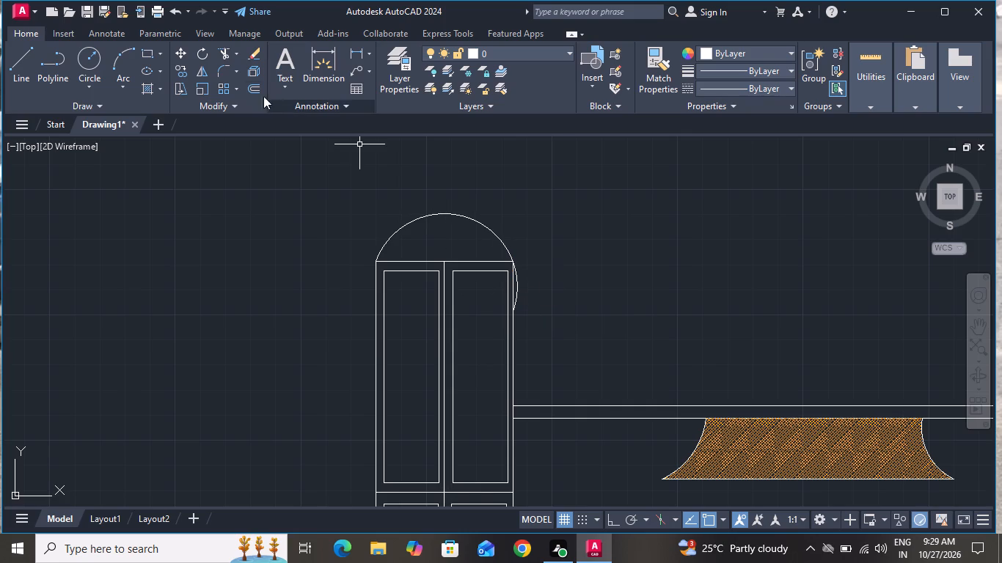
# Trim off the arc's excess segment bulging outside the tower's right side below the top-right corner.
pyautogui.click(229, 53)
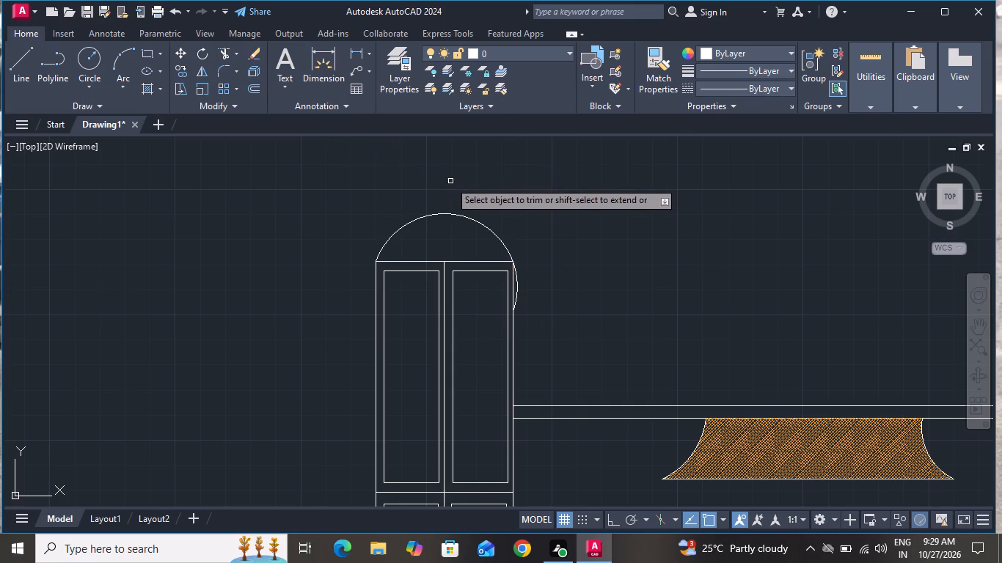
pyautogui.scroll(2, 447, 183)
pyautogui.scroll(-2, 516, 241)
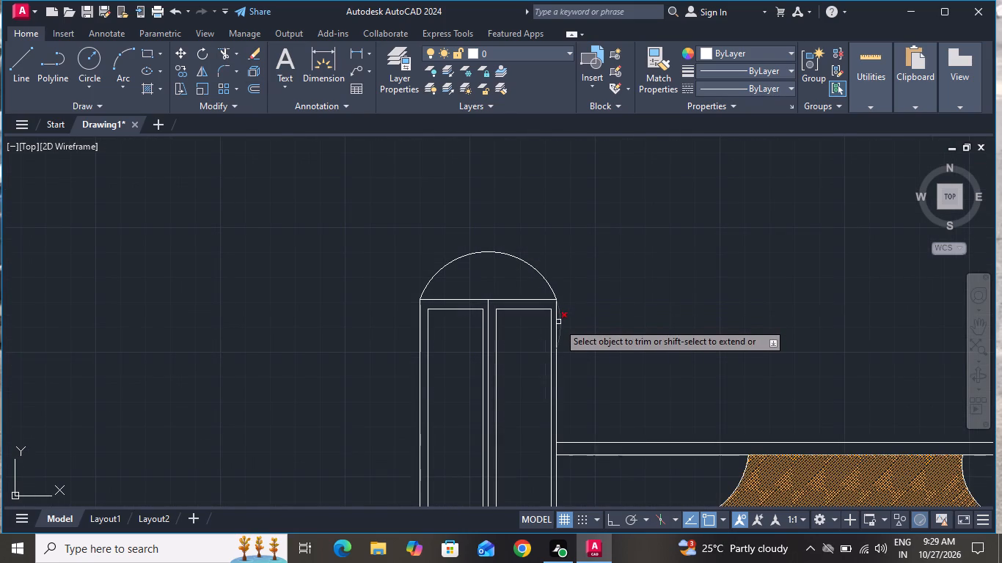
pyautogui.click(557, 323)
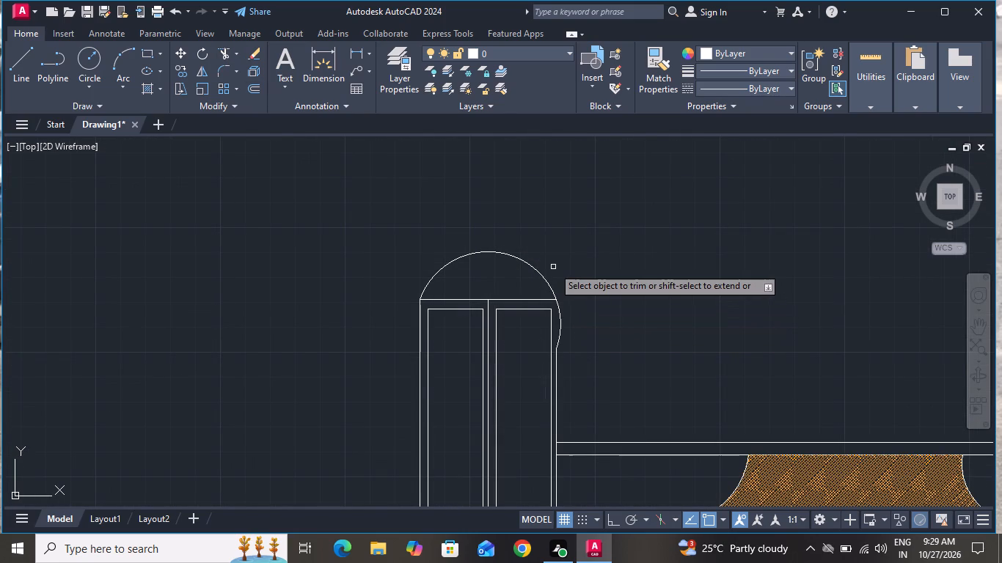
pyautogui.hotkey('ctrl', 'z')
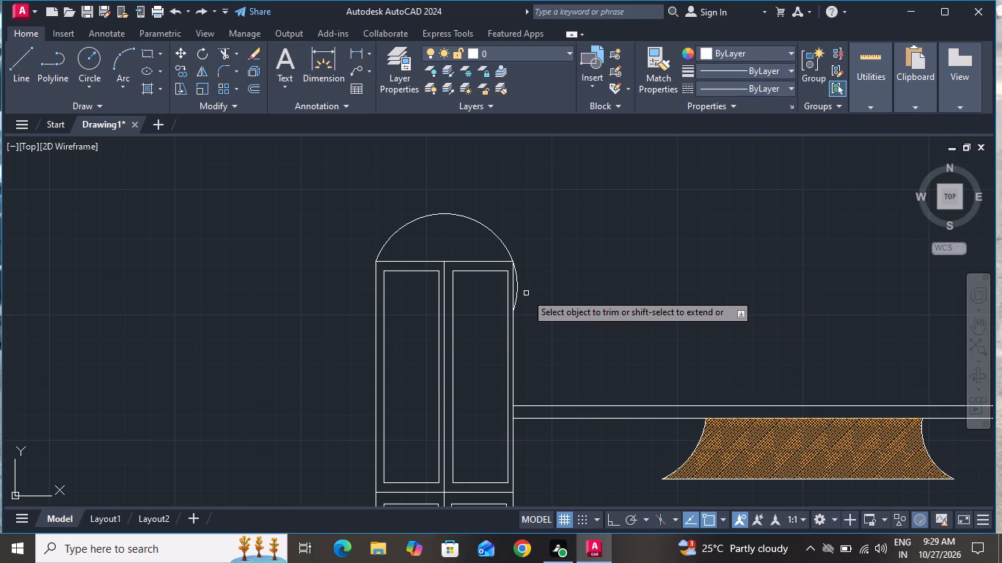
pyautogui.scroll(3, 523, 297)
pyautogui.click(495, 245)
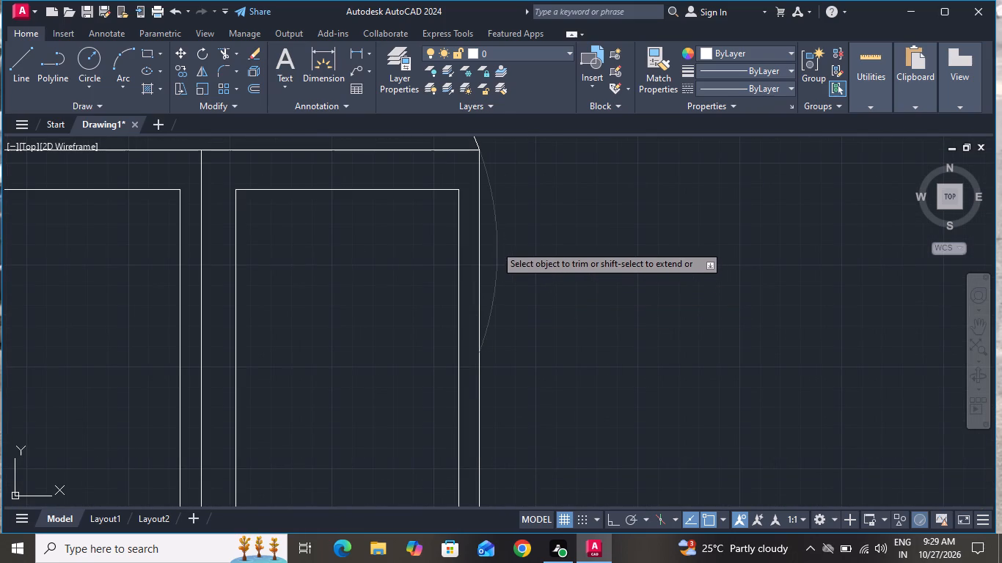
pyautogui.scroll(-2, 566, 306)
pyautogui.rightClick(571, 313)
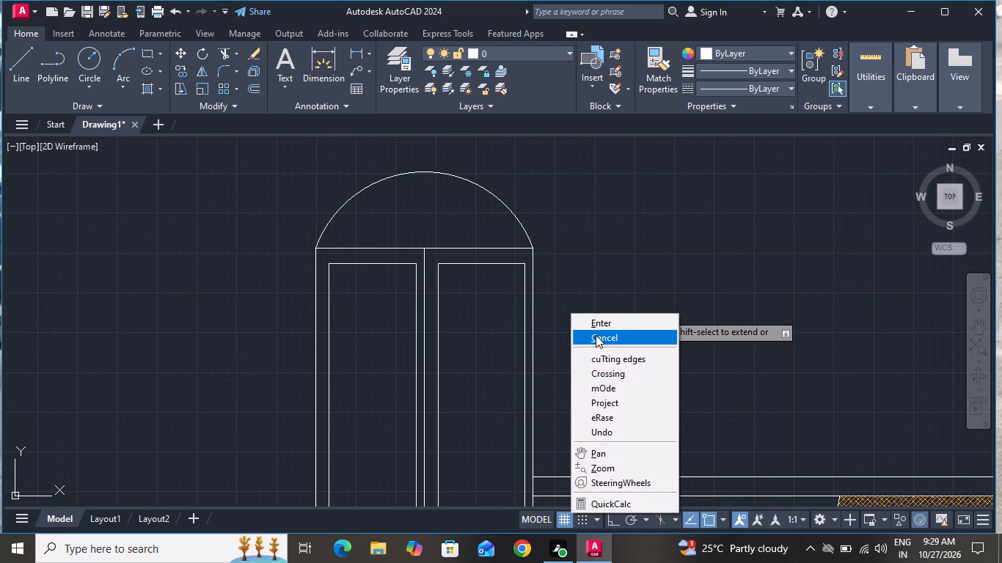
pyautogui.click(596, 335)
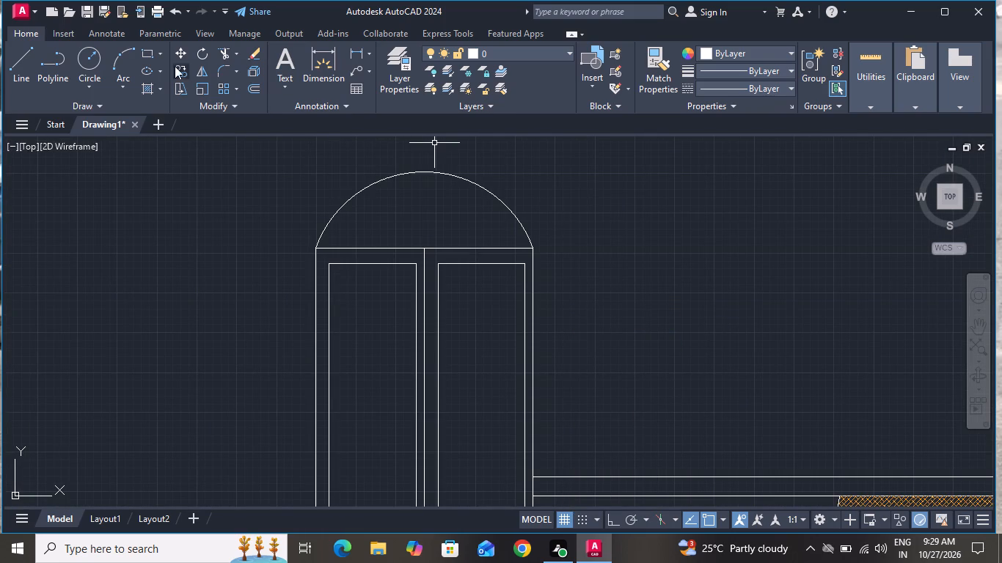
# Draw a circle of about 6" radius centred on the midpoint of the tower's top edge.
pyautogui.click(84, 53)
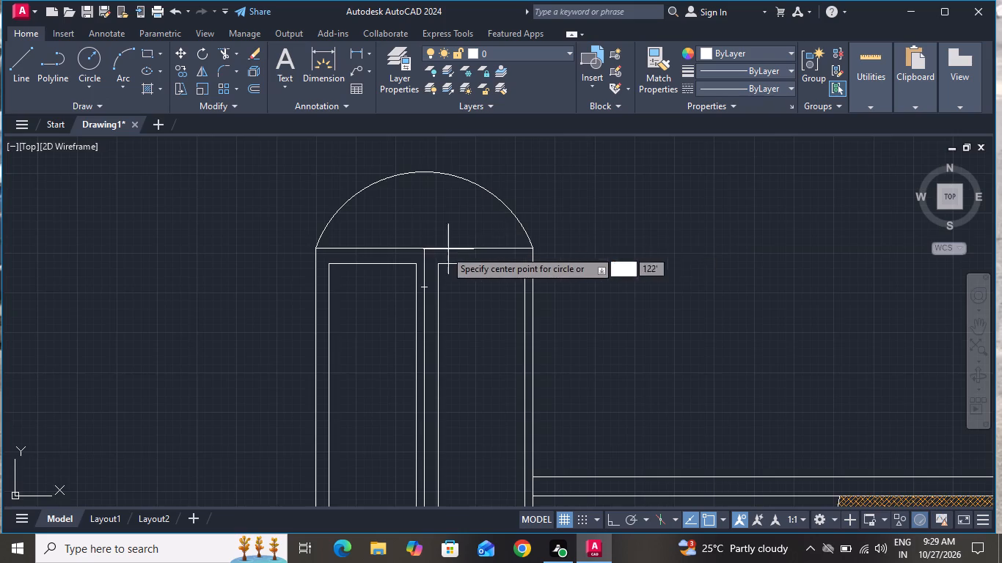
pyautogui.scroll(1, 439, 251)
pyautogui.click(418, 247)
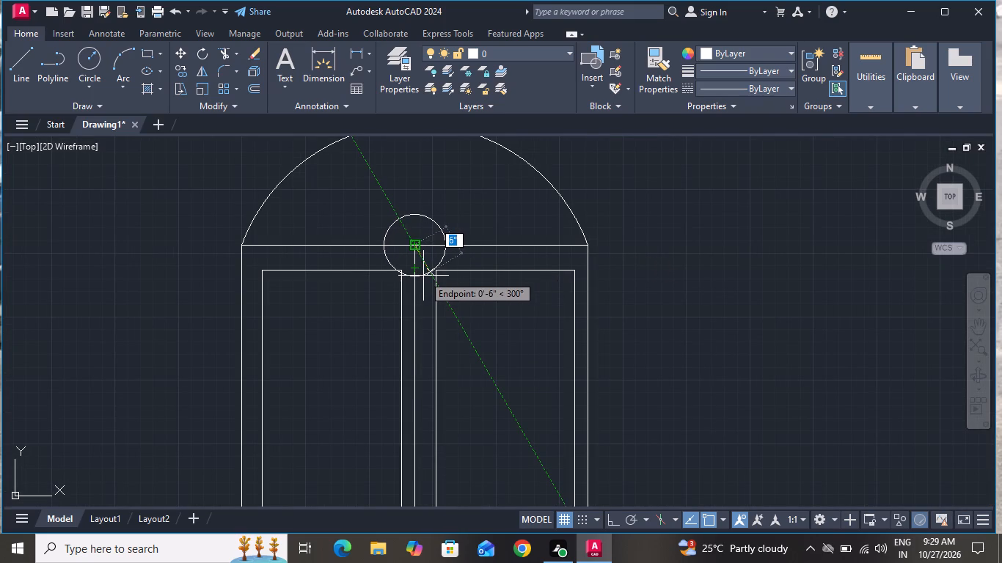
pyautogui.click(423, 276)
# Trim away the lower half of the small circle, leaving a semicircle above the tower's top edge.
pyautogui.click(226, 54)
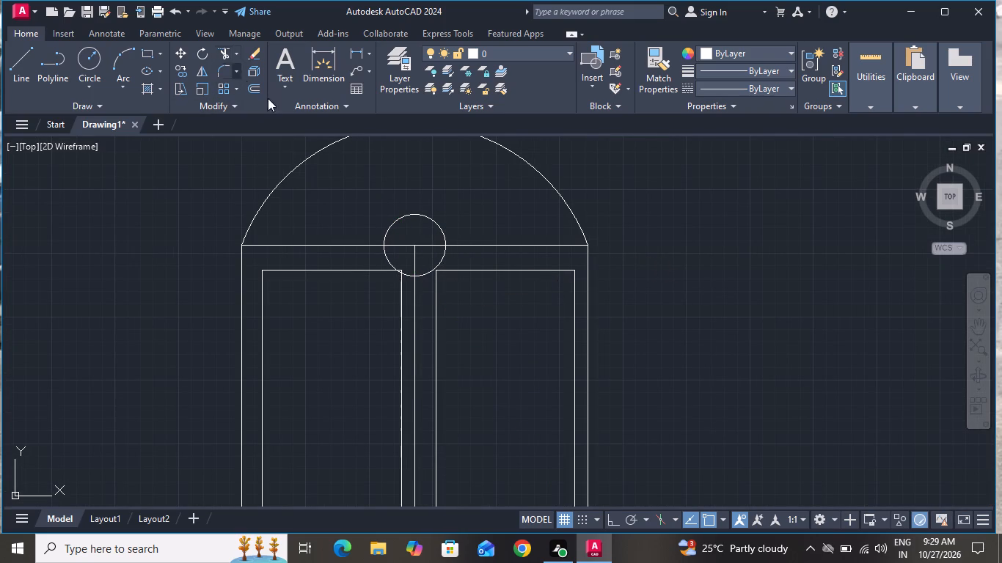
pyautogui.scroll(2, 433, 253)
pyautogui.click(440, 276)
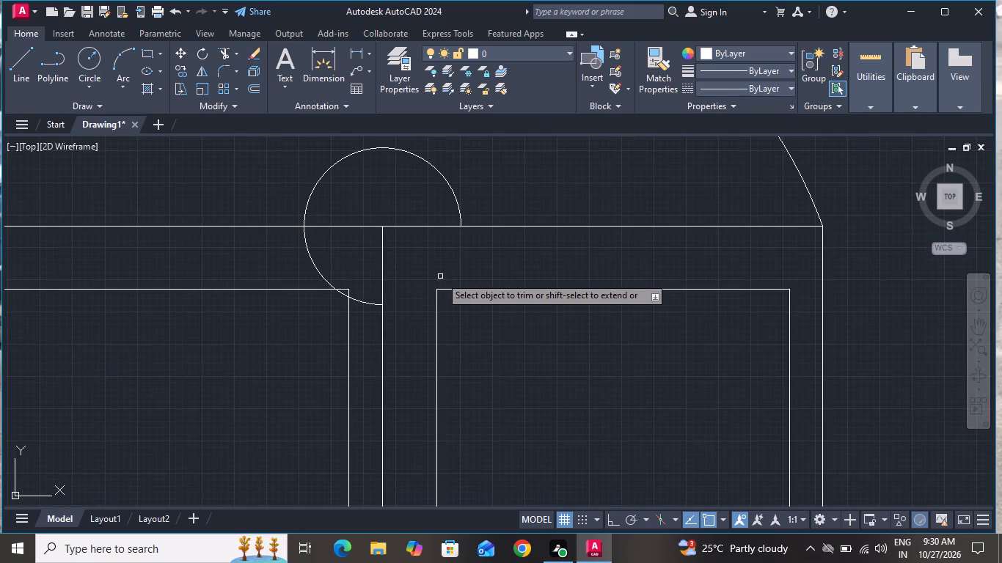
pyautogui.click(323, 274)
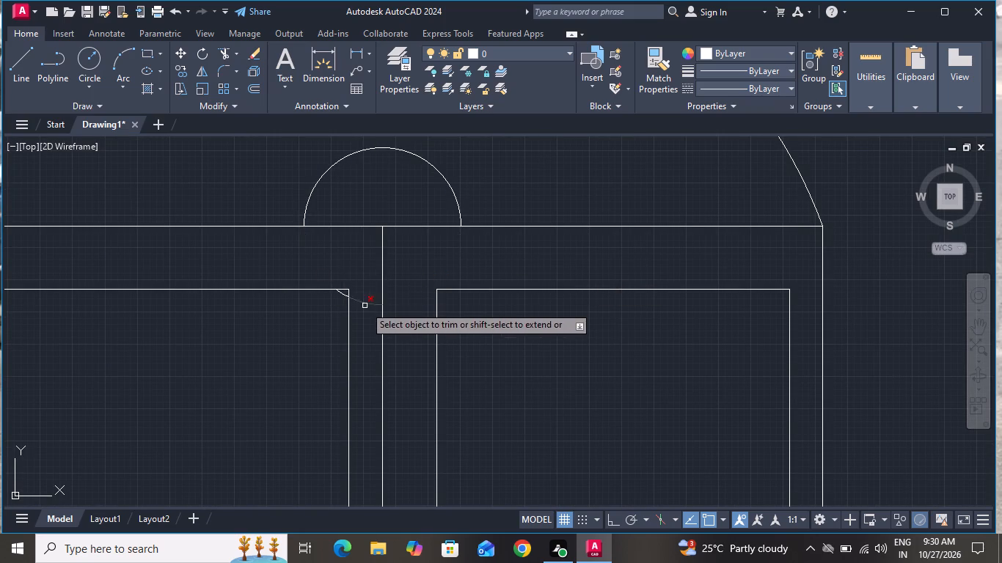
pyautogui.click(365, 306)
pyautogui.click(363, 292)
pyautogui.scroll(1, 338, 293)
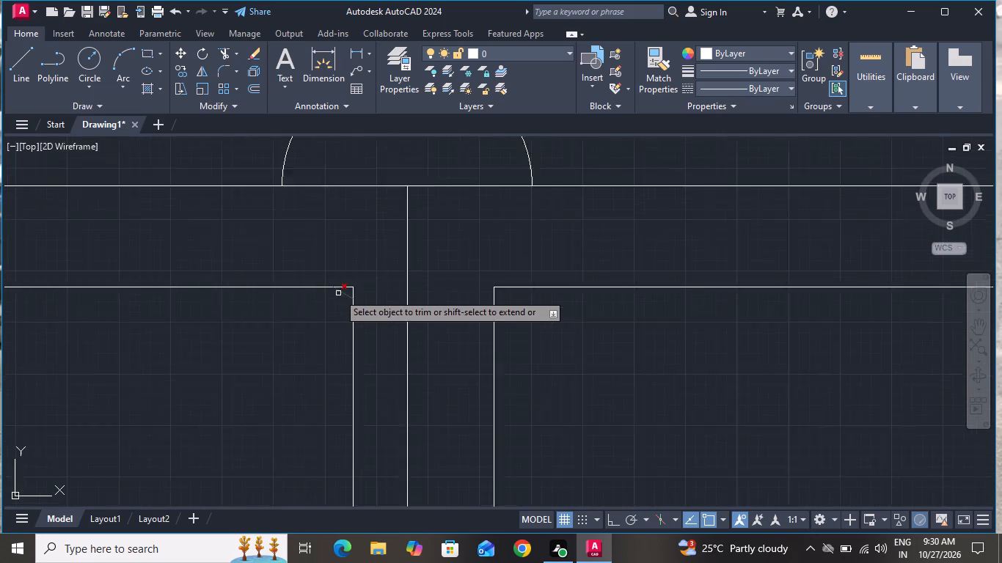
pyautogui.scroll(1, 340, 292)
pyautogui.click(349, 292)
pyautogui.click(345, 301)
pyautogui.scroll(-4, 334, 336)
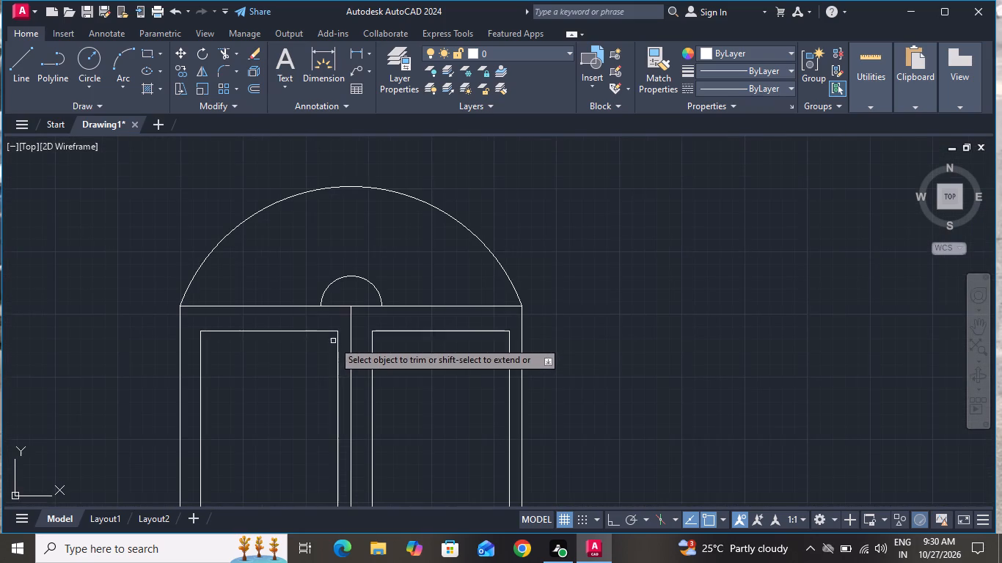
pyautogui.rightClick(390, 273)
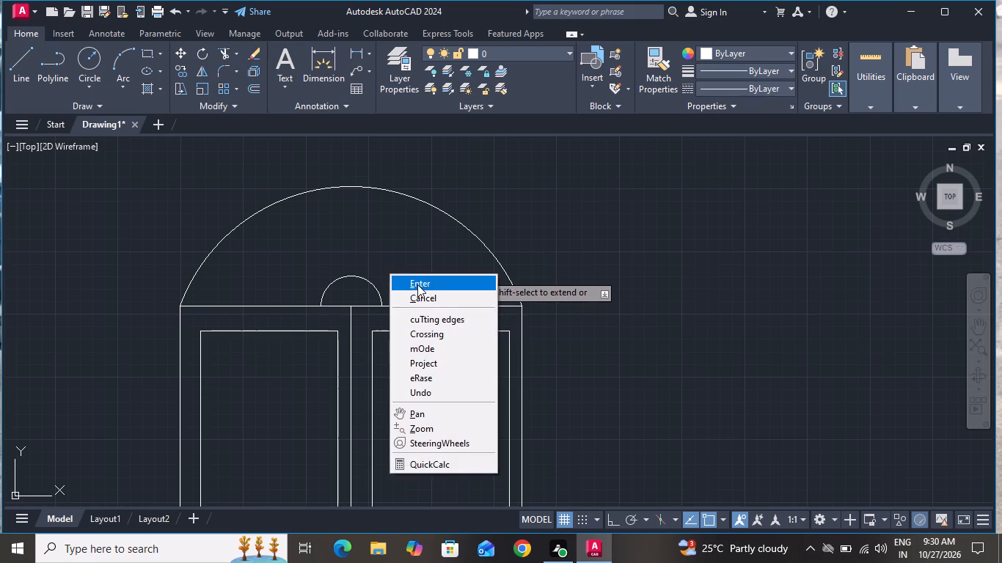
pyautogui.click(417, 284)
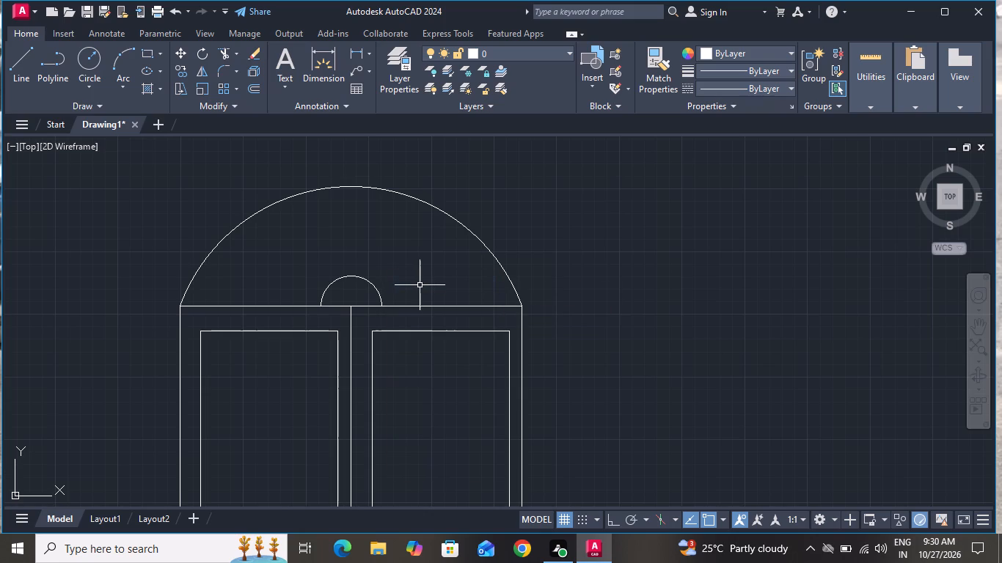
# Offset the large arch over the tower 1" inward.
pyautogui.press('i')
pyautogui.press('BackSpace')
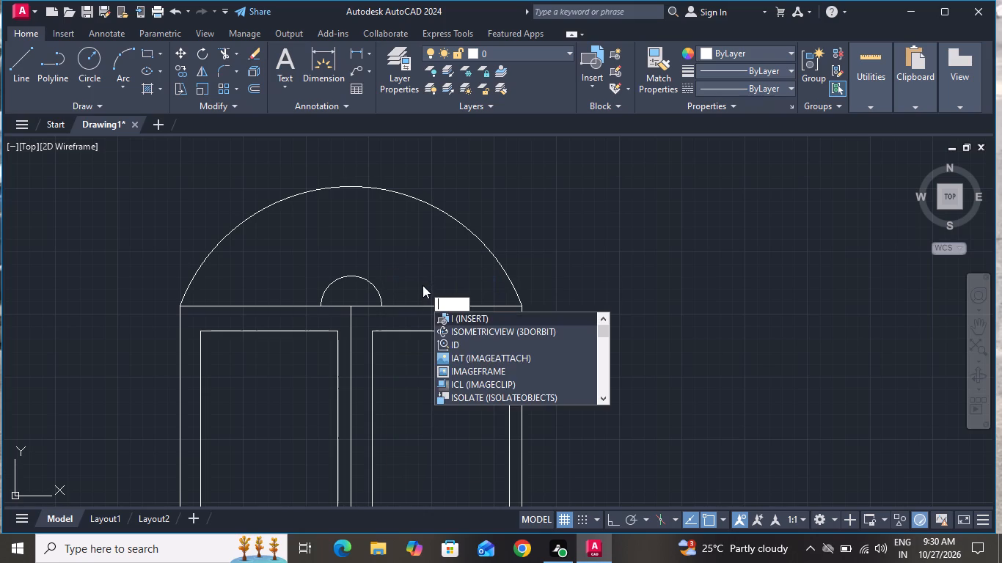
pyautogui.write('o 1')
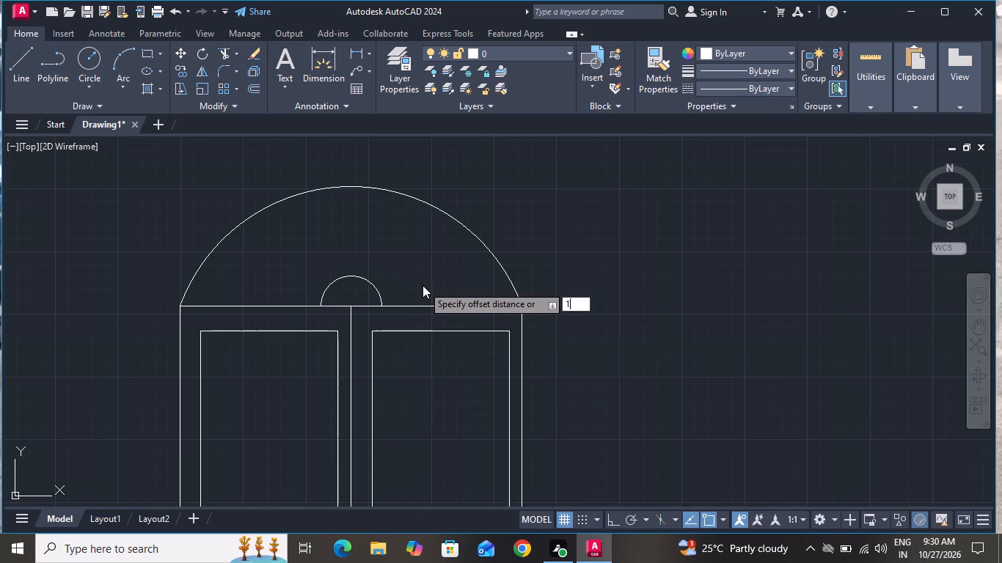
pyautogui.hotkey('shift', '"')
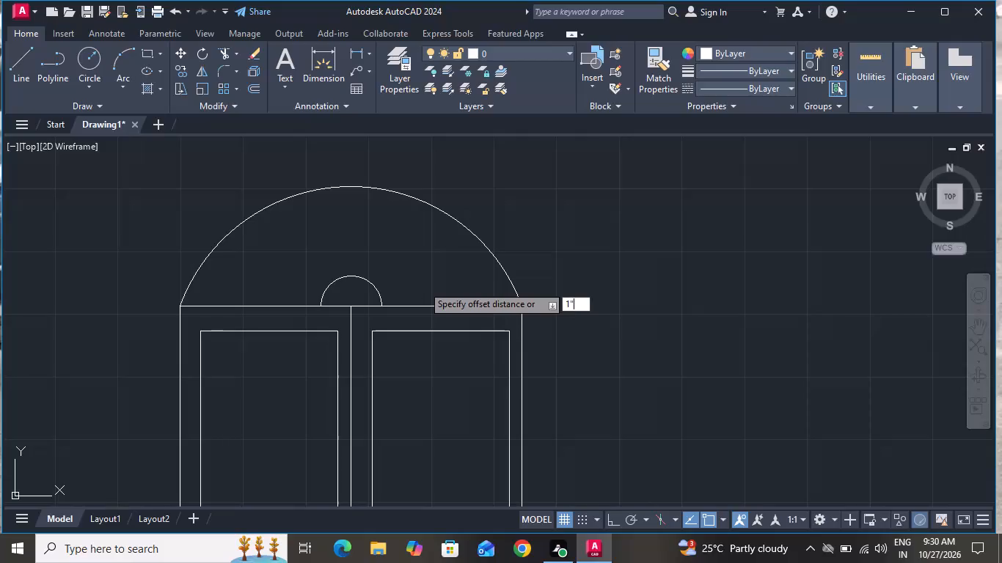
pyautogui.press('Return')
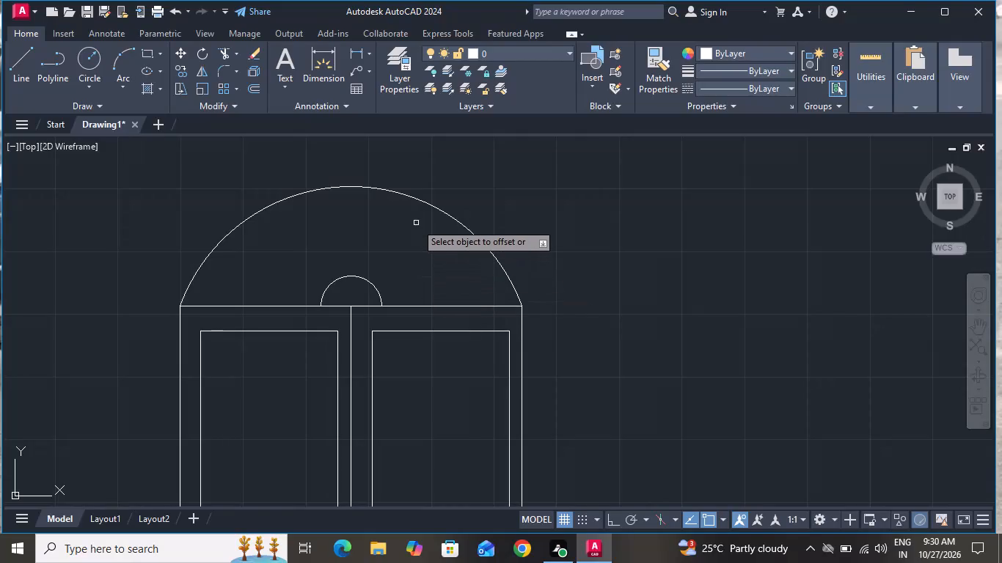
pyautogui.click(414, 198)
pyautogui.click(402, 210)
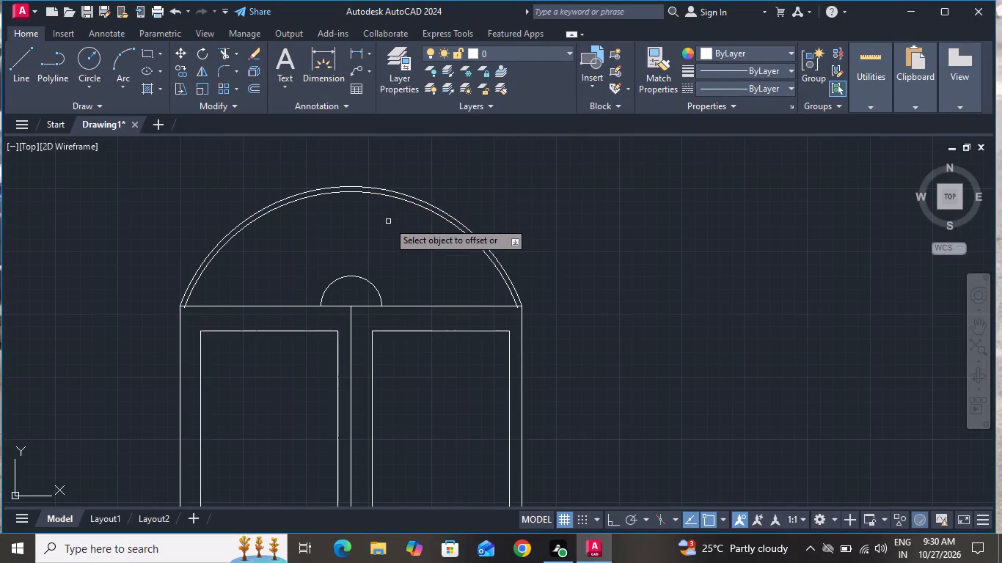
pyautogui.rightClick(385, 224)
pyautogui.click(406, 232)
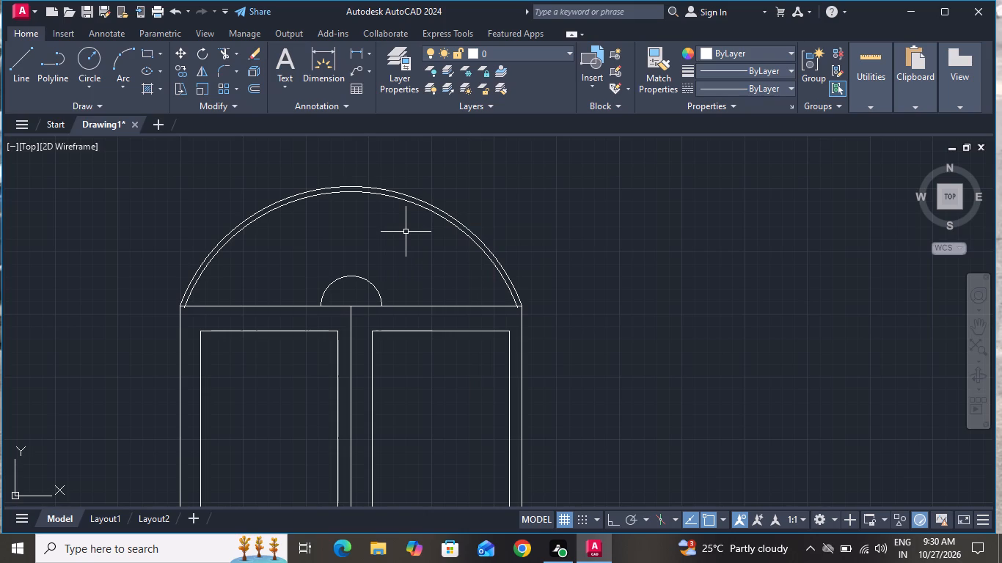
# Offset the small semicircle on the tower's top edge 1" outward.
pyautogui.write('o 1')
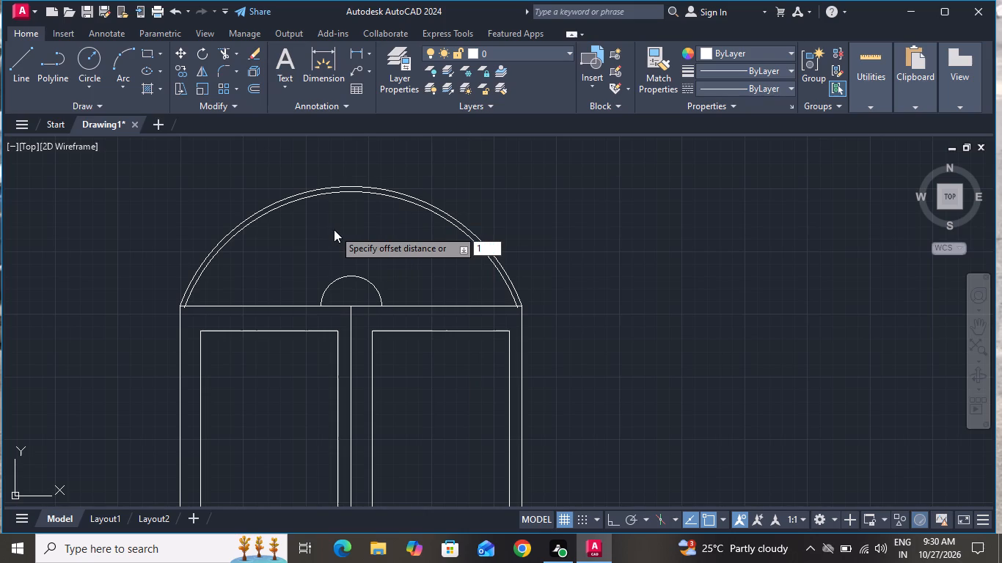
pyautogui.hotkey('shift', '"')
pyautogui.press('Return')
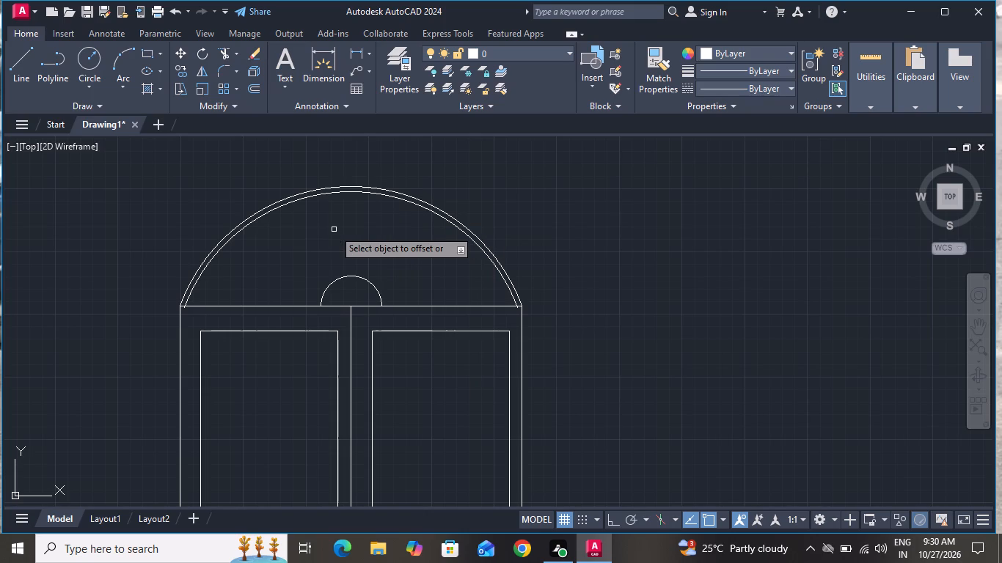
pyautogui.click(359, 279)
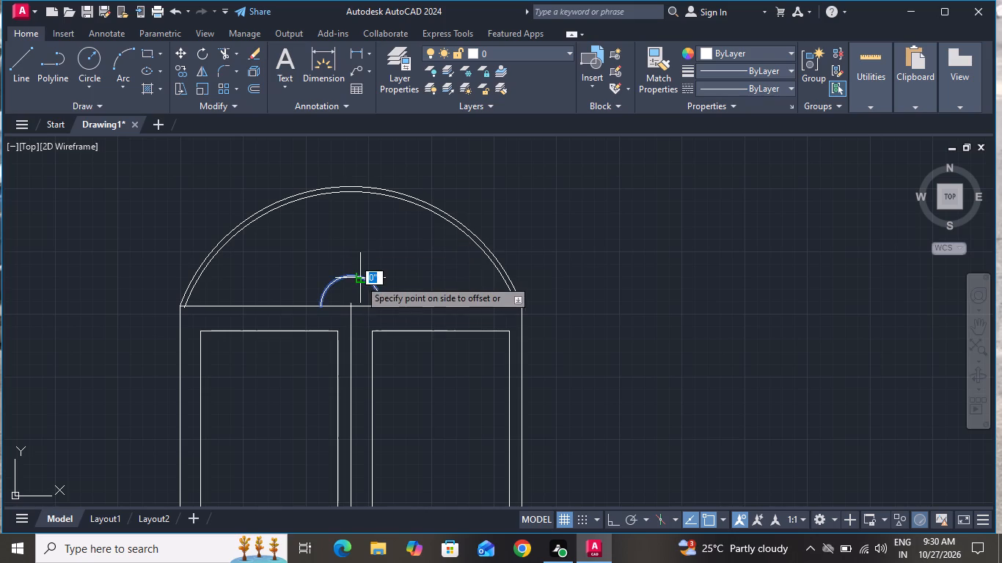
pyautogui.click(365, 272)
pyautogui.rightClick(402, 263)
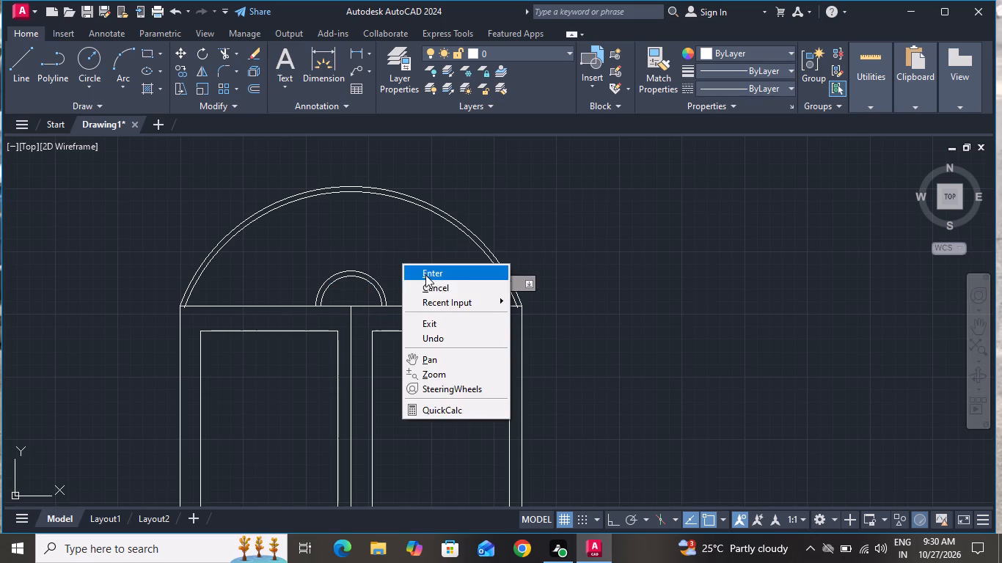
pyautogui.click(428, 283)
# Trim both ends of the inner large arc where they extend below the tower's top edge.
pyautogui.click(227, 56)
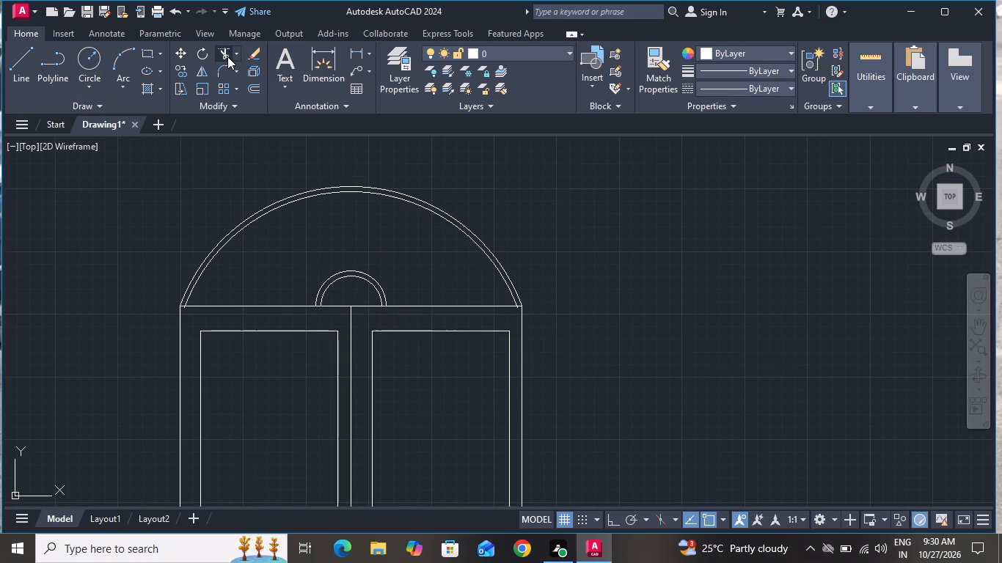
pyautogui.scroll(5, 172, 312)
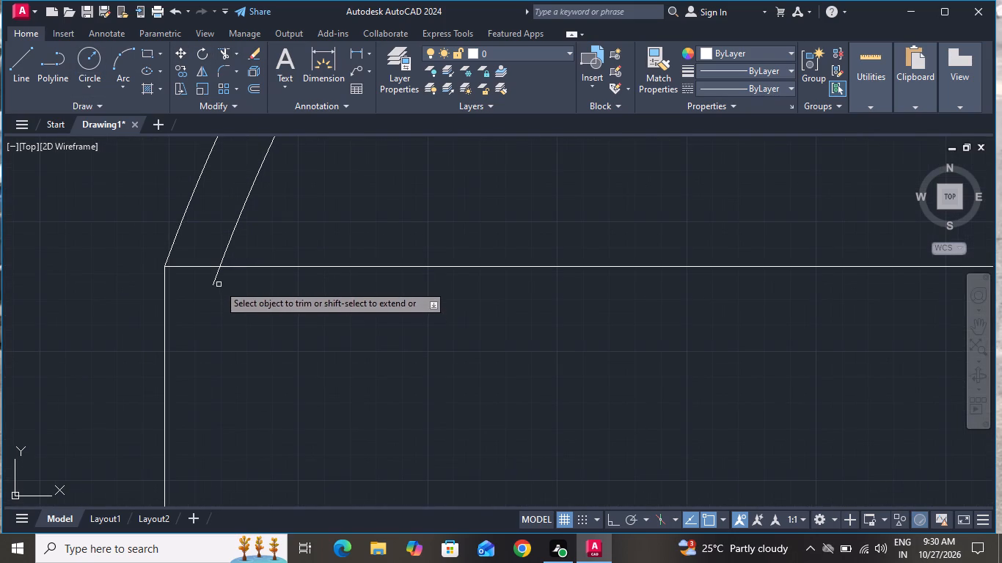
pyautogui.click(216, 276)
pyautogui.scroll(-4, 212, 336)
pyautogui.scroll(-2, 464, 353)
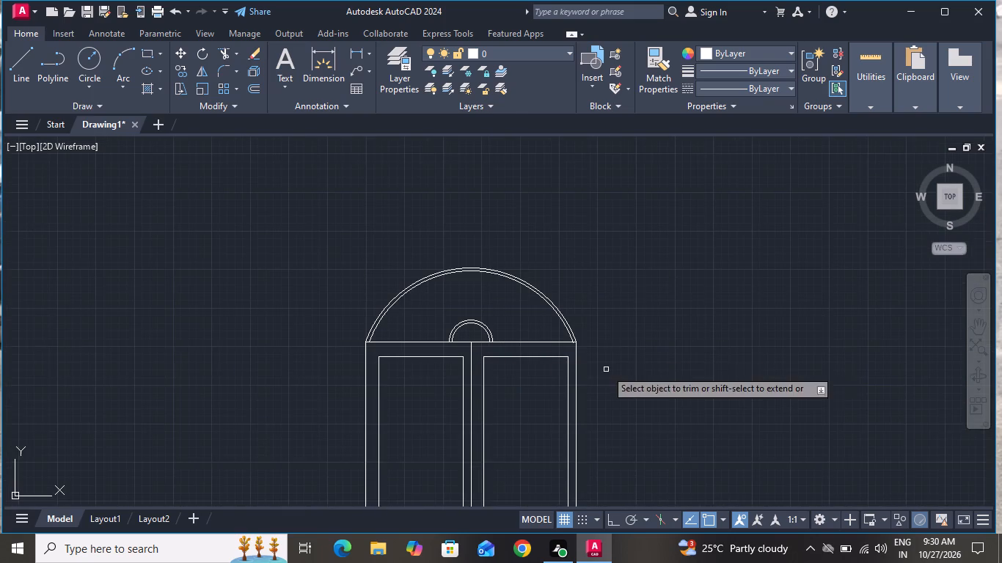
pyautogui.scroll(4, 574, 350)
pyautogui.click(562, 311)
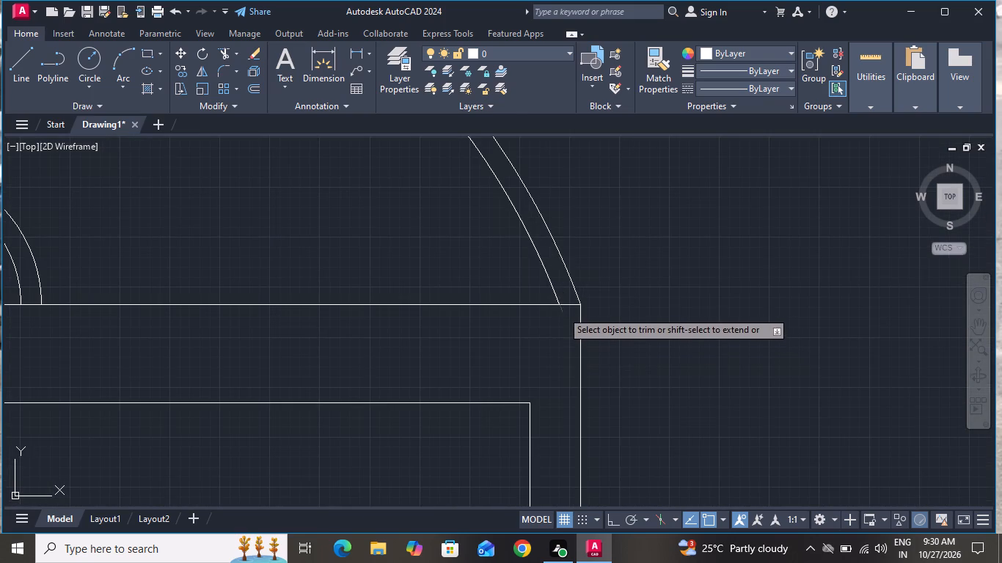
pyautogui.rightClick(615, 323)
pyautogui.click(631, 339)
# Draw a vertical line about 1'-4" long from the top of the outer small semicircle to the inner large arc.
pyautogui.scroll(-2, 631, 343)
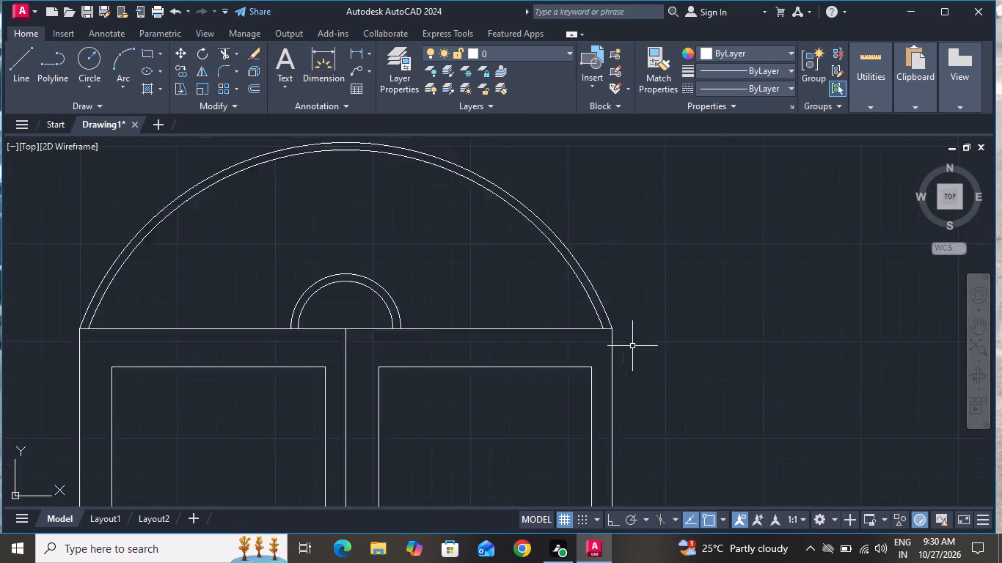
pyautogui.scroll(-6, 632, 346)
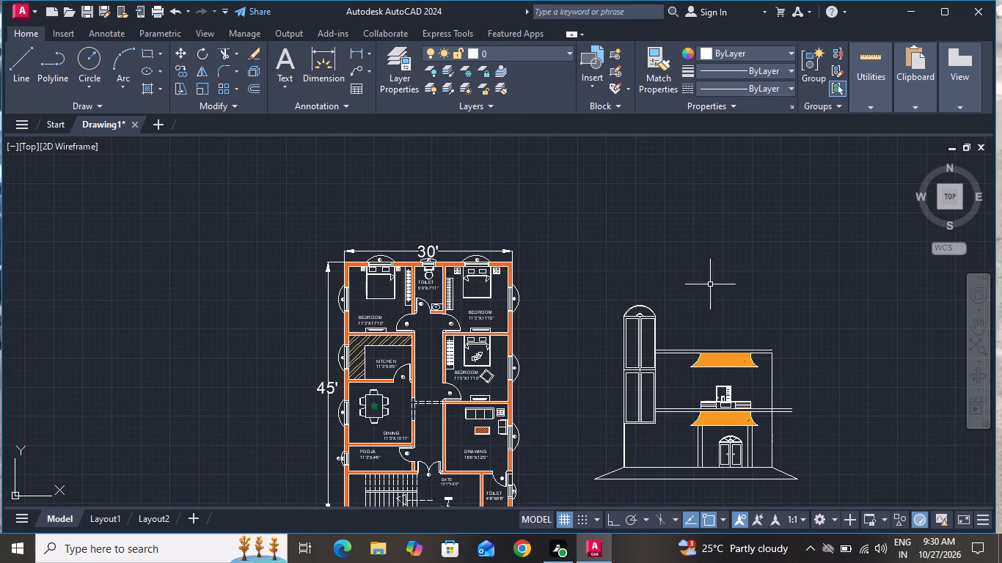
pyautogui.click(28, 59)
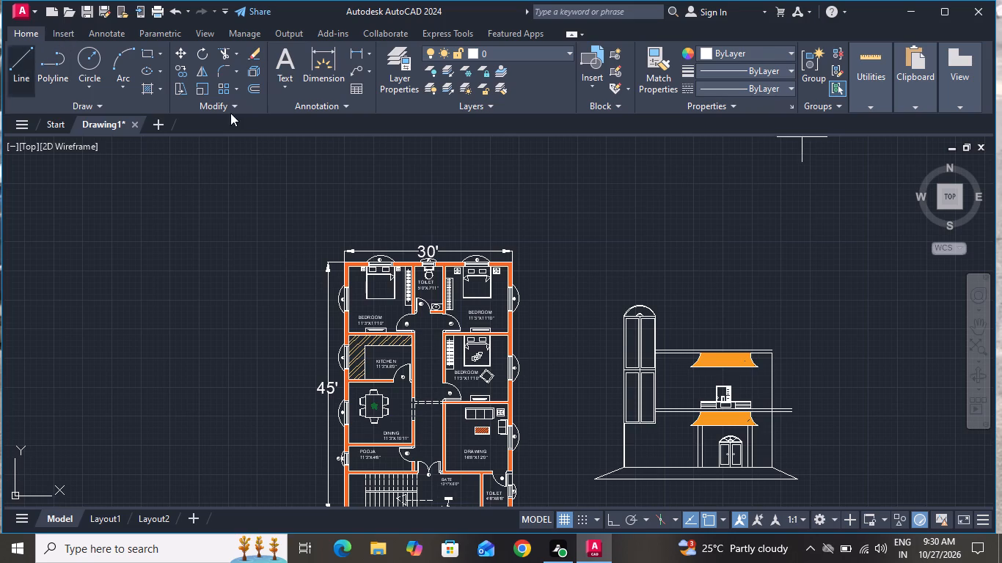
pyautogui.scroll(4, 649, 312)
pyautogui.scroll(2, 572, 309)
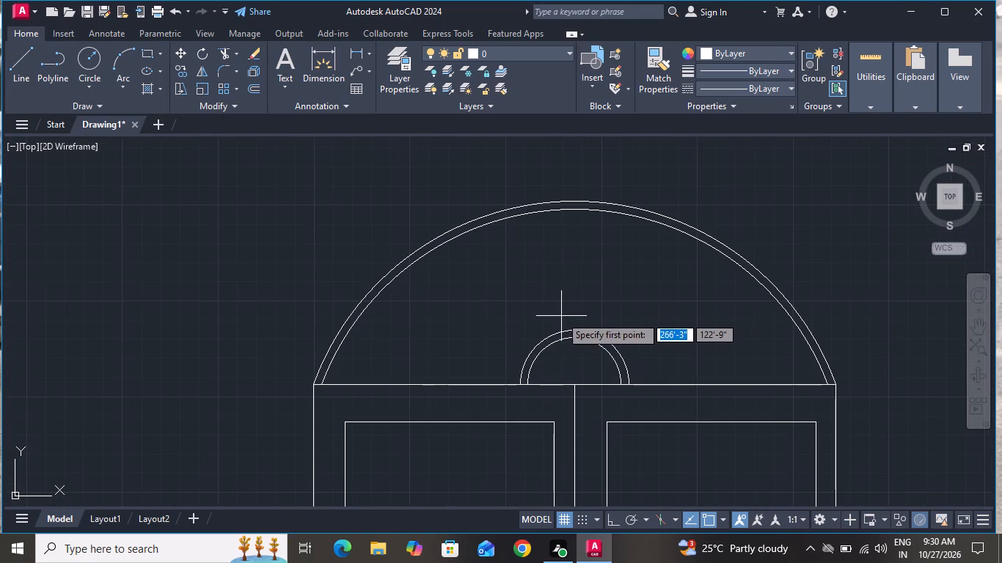
pyautogui.click(575, 331)
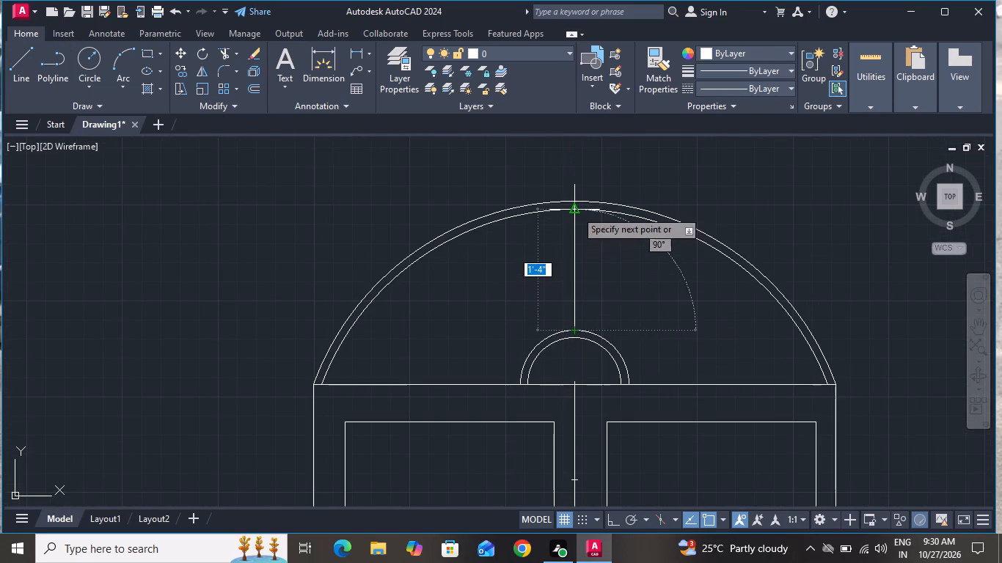
pyautogui.click(576, 210)
pyautogui.rightClick(574, 211)
pyautogui.click(597, 240)
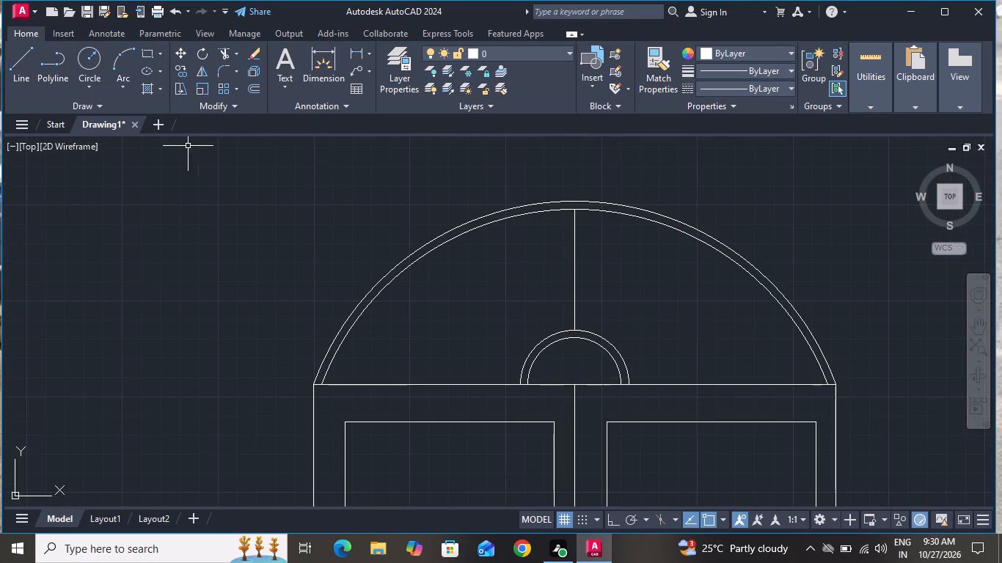
# Draw a slanted bar about 1'-6" long at about 40° from the small arch's right side to the inner large arc.
pyautogui.click(22, 65)
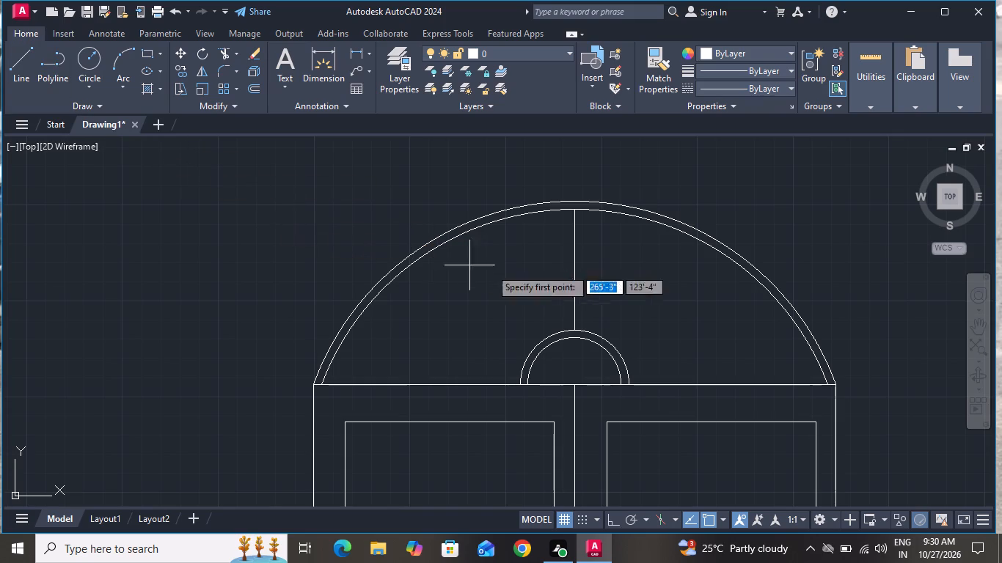
pyautogui.scroll(1, 633, 333)
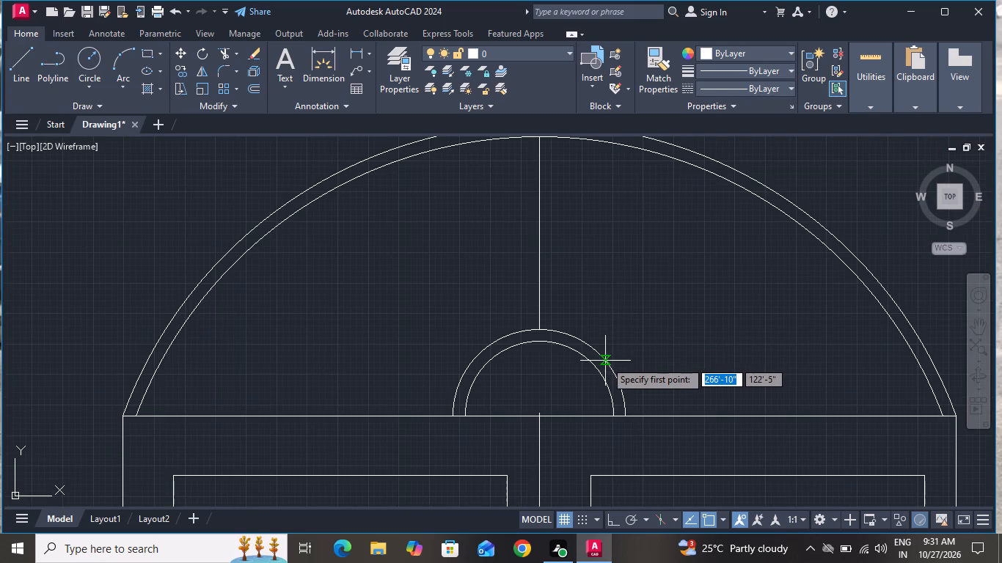
pyautogui.click(605, 361)
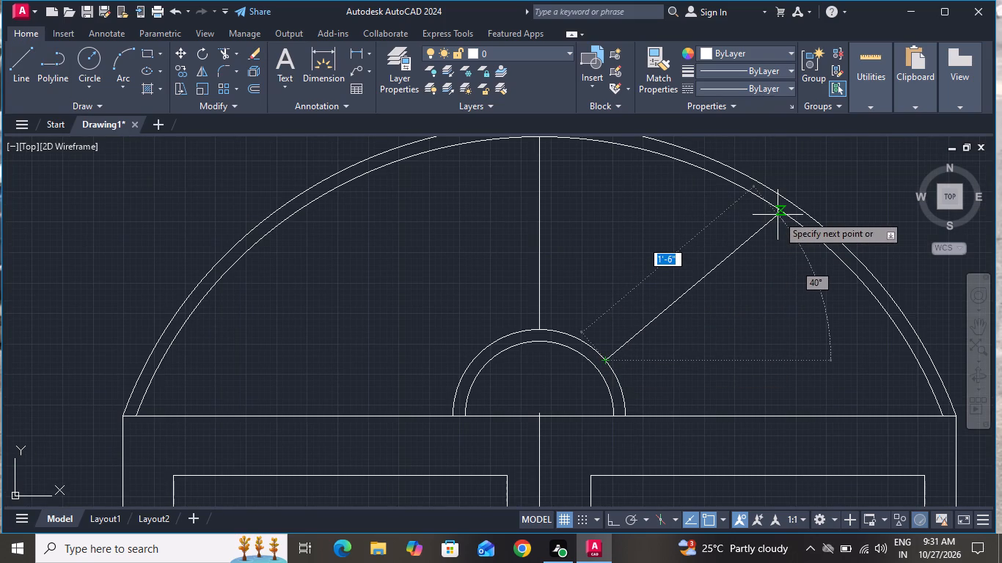
pyautogui.click(783, 209)
pyautogui.rightClick(775, 208)
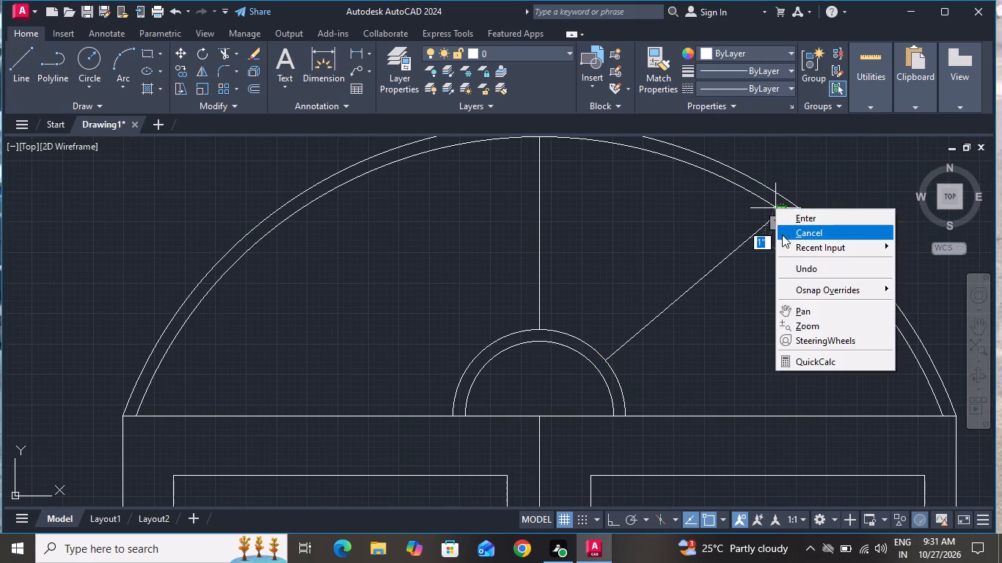
pyautogui.click(782, 235)
# Draw a slanted bar about 1'-8" long at about 148° from the small arch's left side to the inner large arc.
pyautogui.click(24, 49)
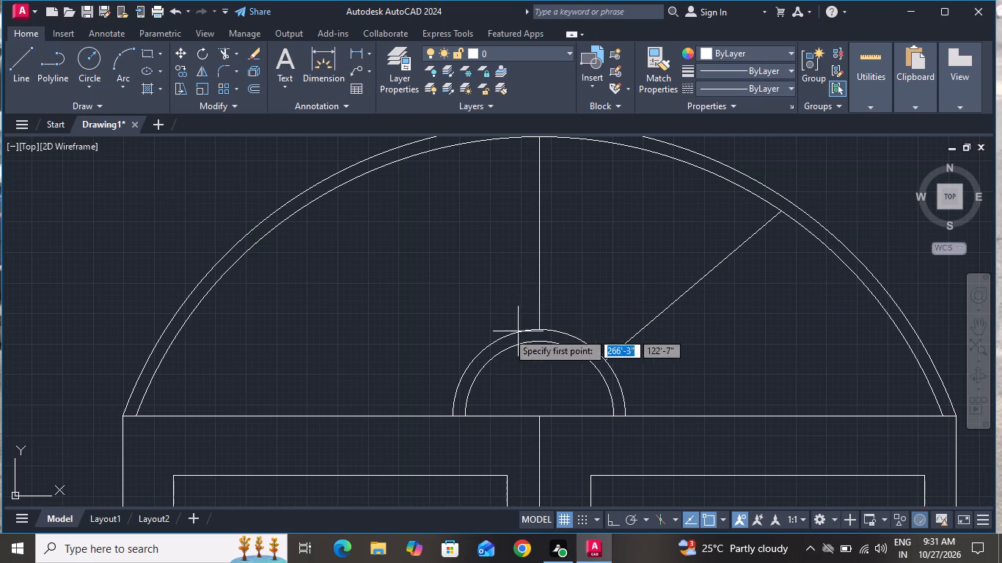
pyautogui.click(469, 369)
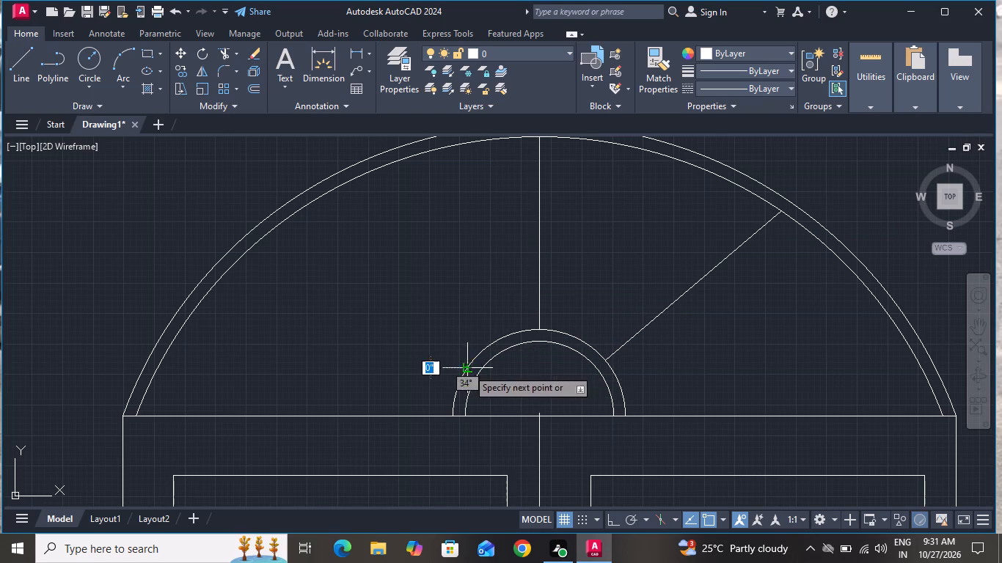
pyautogui.click(258, 240)
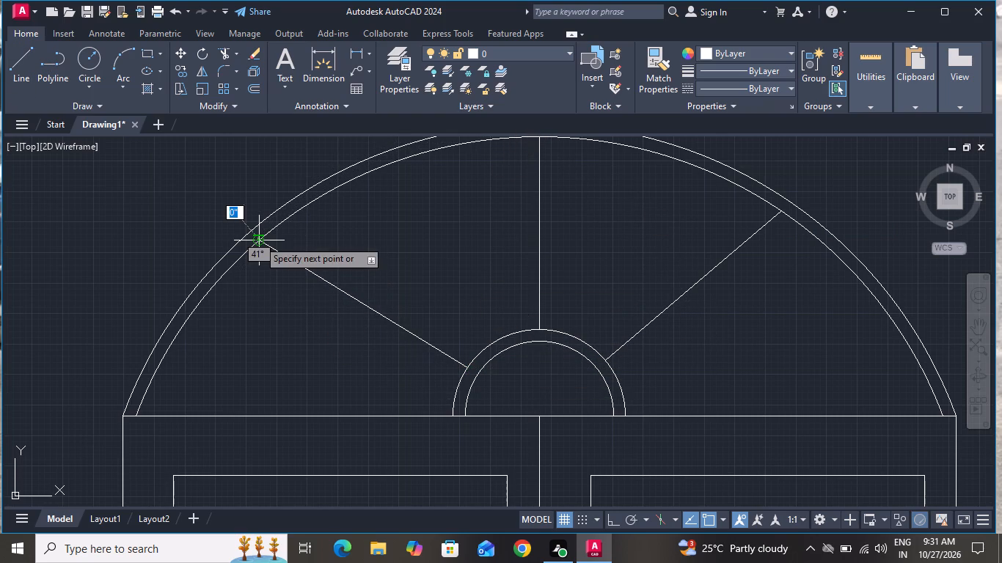
pyautogui.rightClick(258, 240)
pyautogui.click(321, 263)
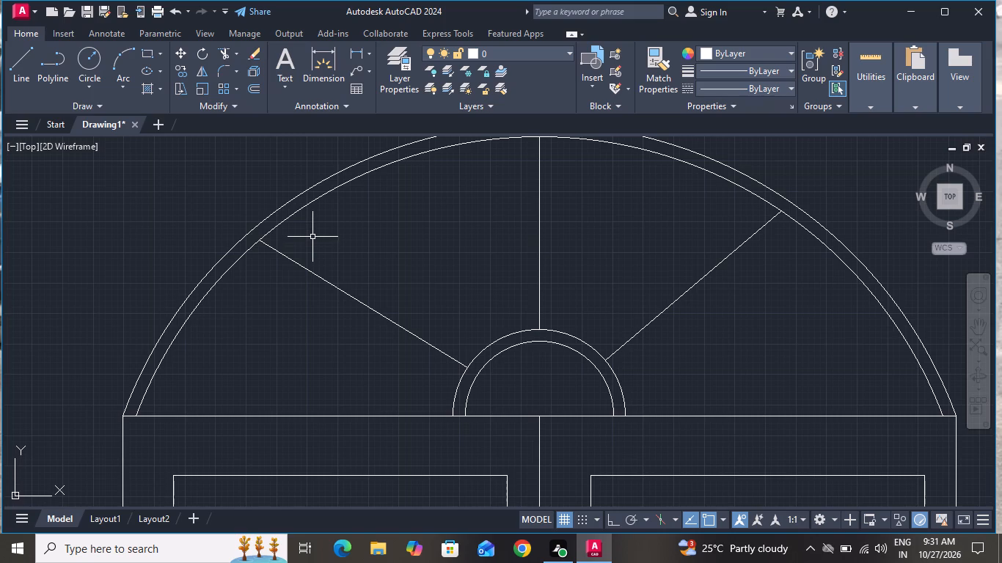
# Offset the fanlight's three bars by 1": the vertical one to its left and both slanted ones to their undersides.
pyautogui.click(312, 236)
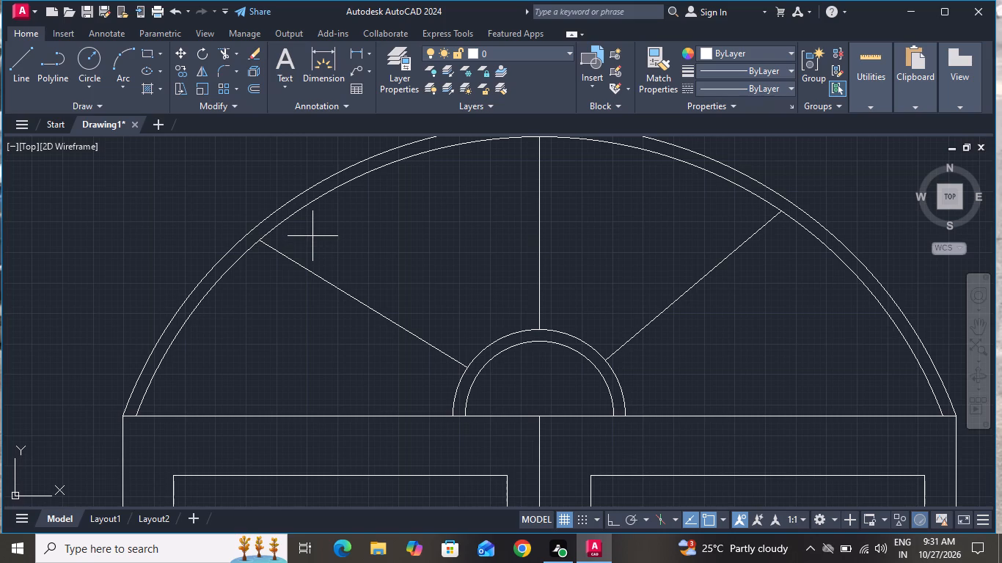
pyautogui.press('o')
pyautogui.press('space')
pyautogui.press('1')
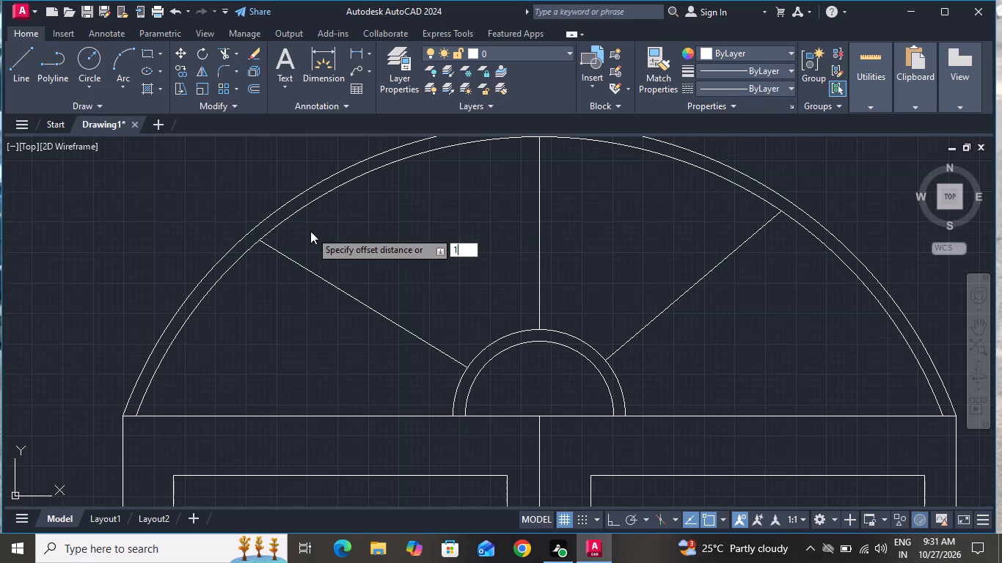
pyautogui.hotkey('shift', '"')
pyautogui.press('Return')
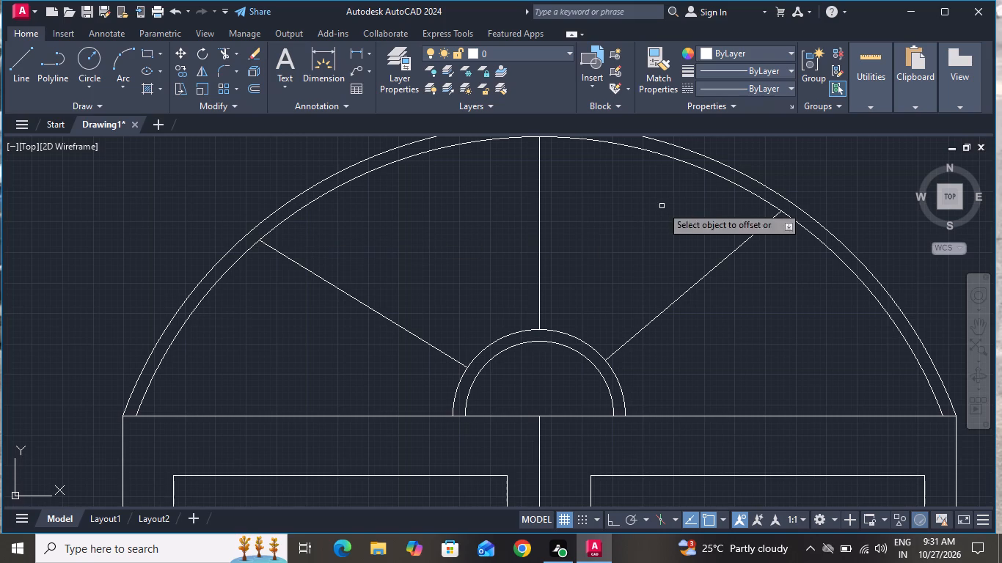
pyautogui.click(539, 257)
pyautogui.click(530, 259)
pyautogui.click(394, 326)
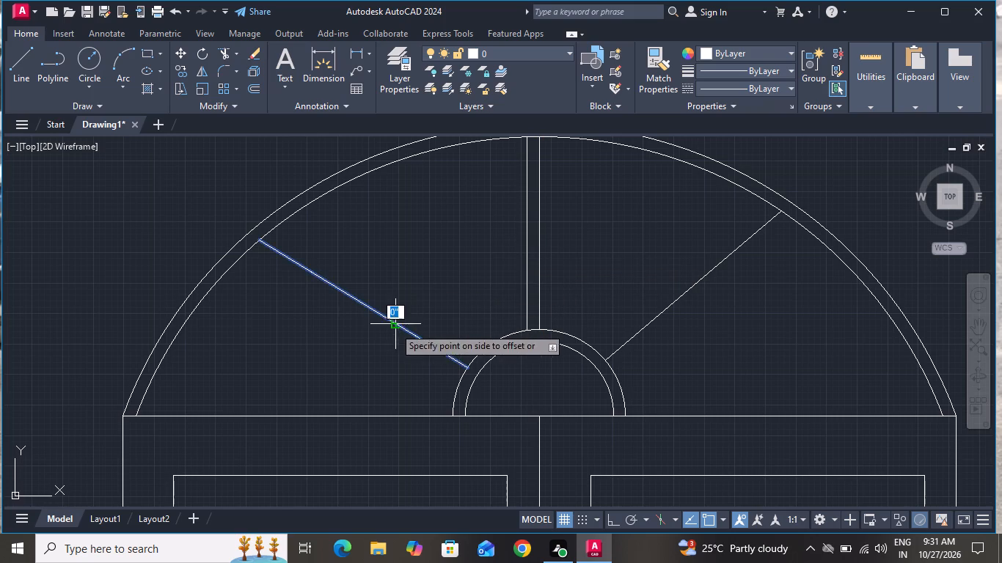
pyautogui.click(392, 353)
pyautogui.click(632, 339)
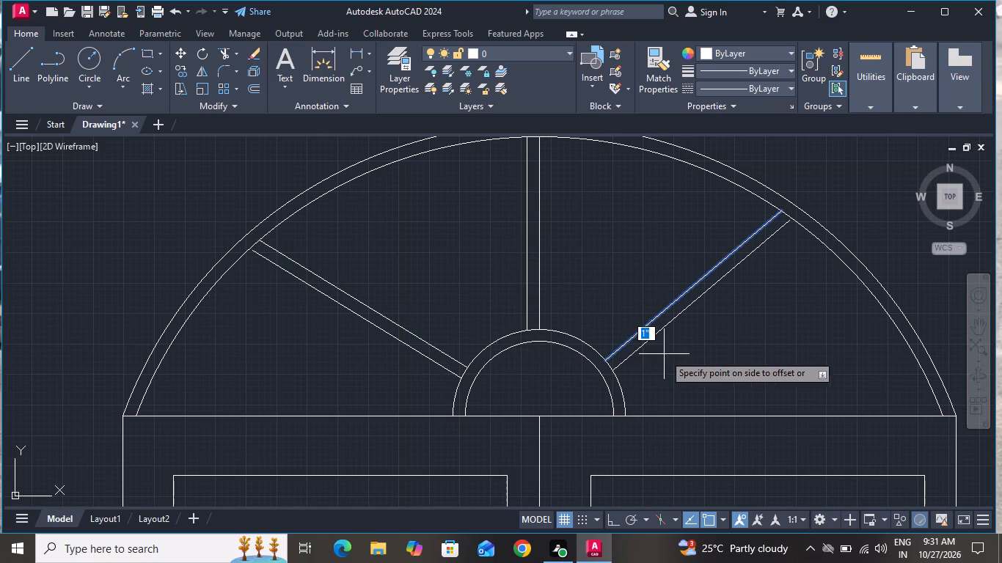
pyautogui.click(664, 354)
pyautogui.rightClick(675, 341)
pyautogui.click(695, 359)
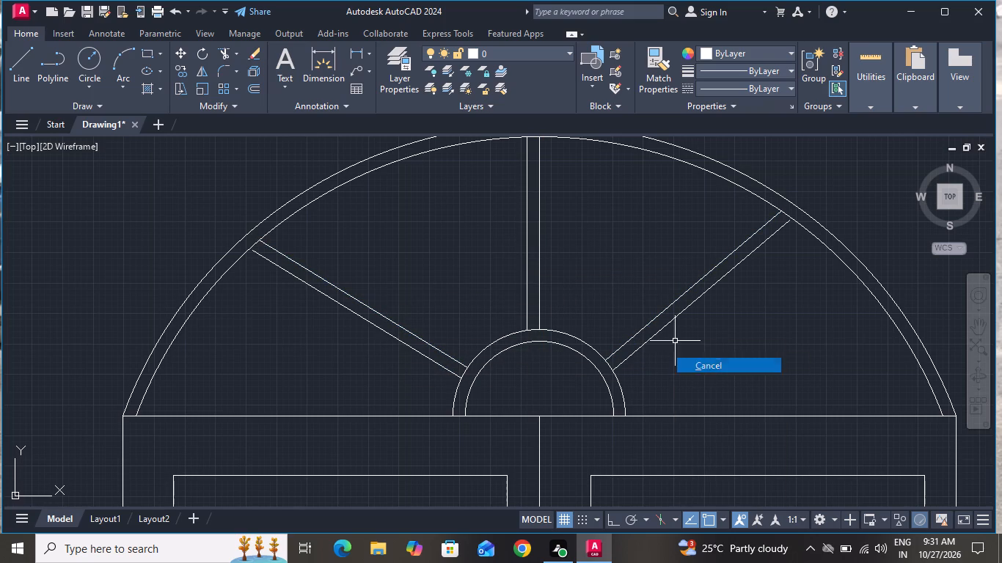
# Draw an outline from the tower's top-left corner about 7'-1" up, about 14'-4" across, and down to the upper wall-top line.
pyautogui.scroll(-6, 686, 344)
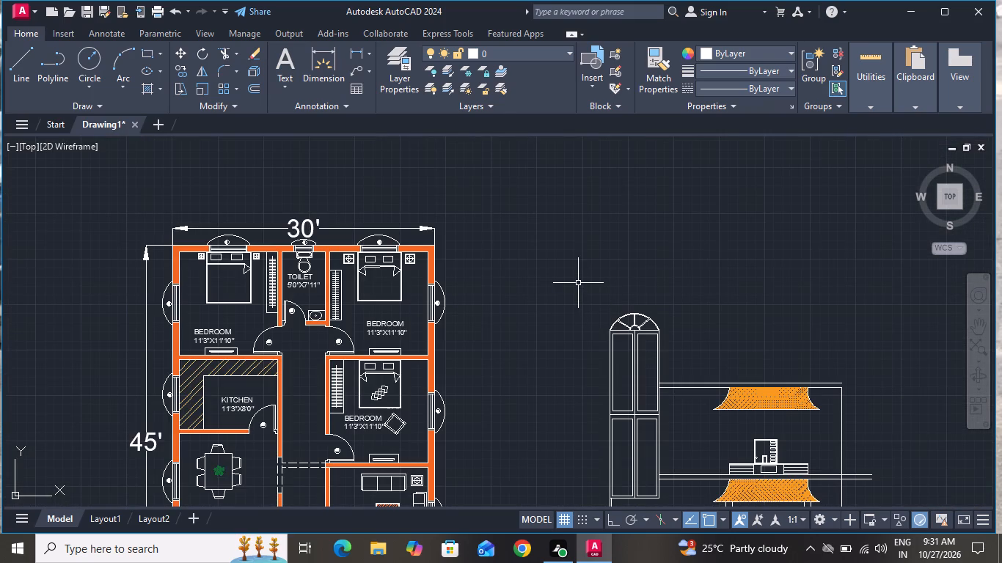
pyautogui.scroll(-1, 577, 290)
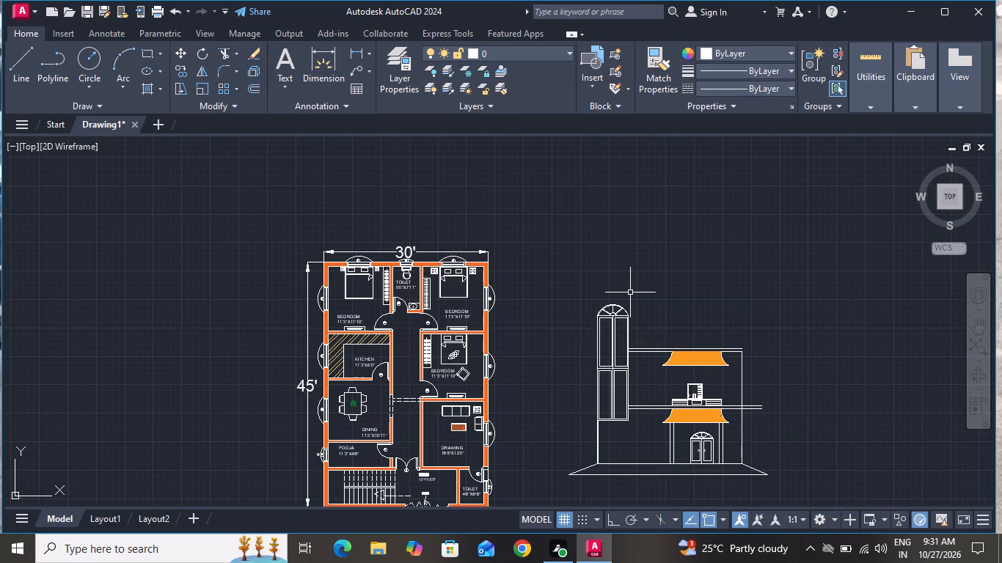
pyautogui.click(15, 59)
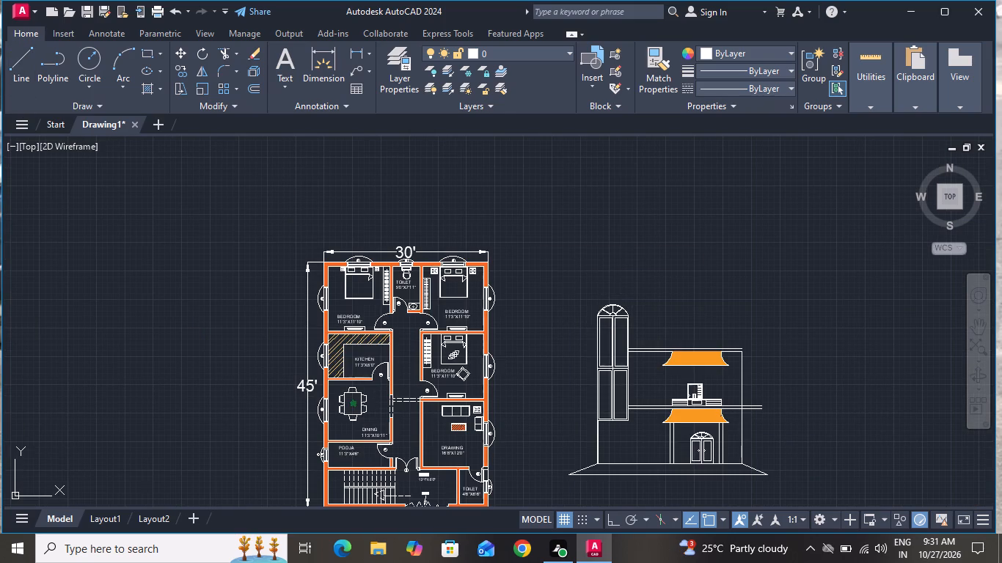
pyautogui.scroll(3, 610, 271)
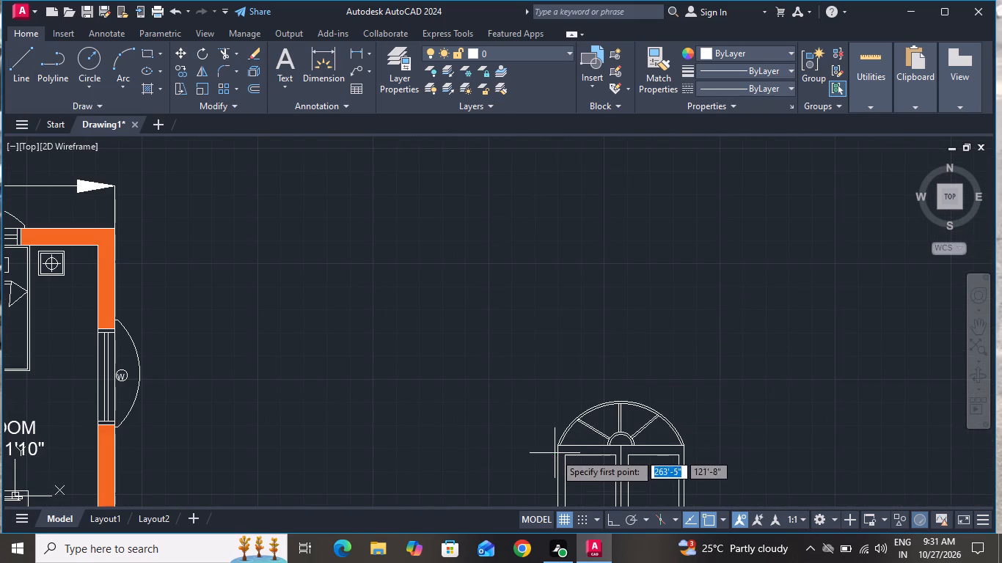
pyautogui.click(555, 447)
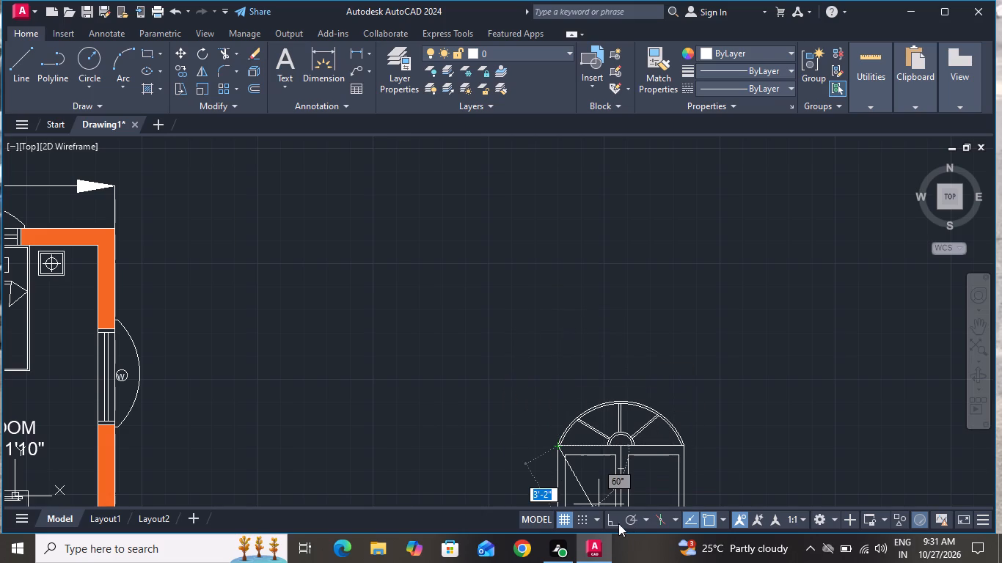
pyautogui.click(612, 522)
pyautogui.scroll(-2, 581, 301)
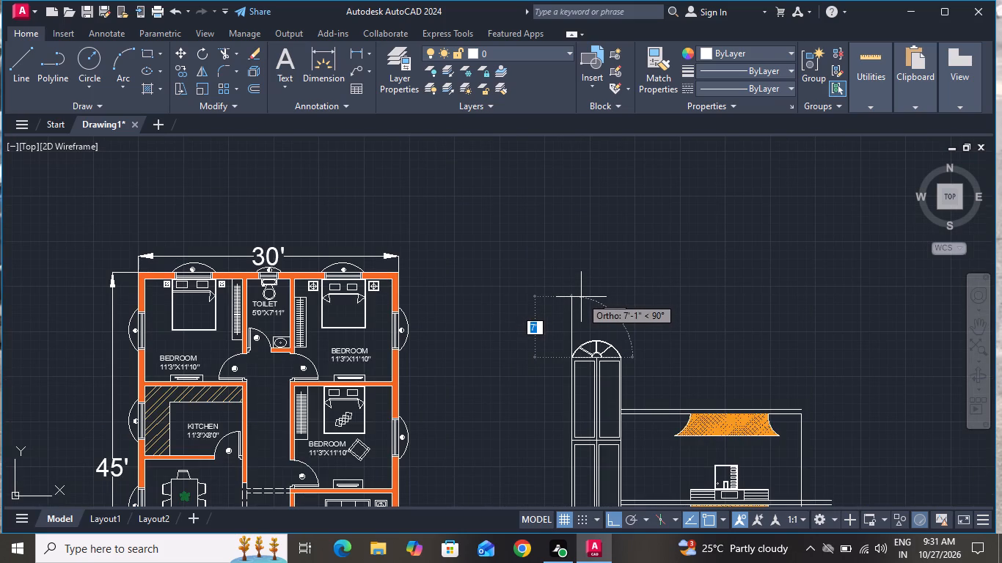
pyautogui.click(579, 297)
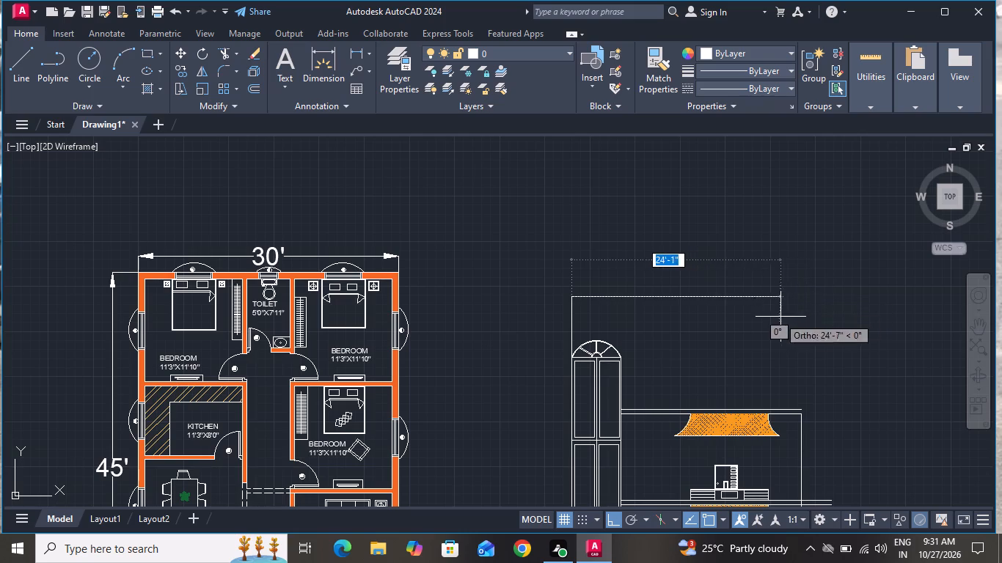
pyautogui.click(696, 320)
pyautogui.scroll(2, 716, 421)
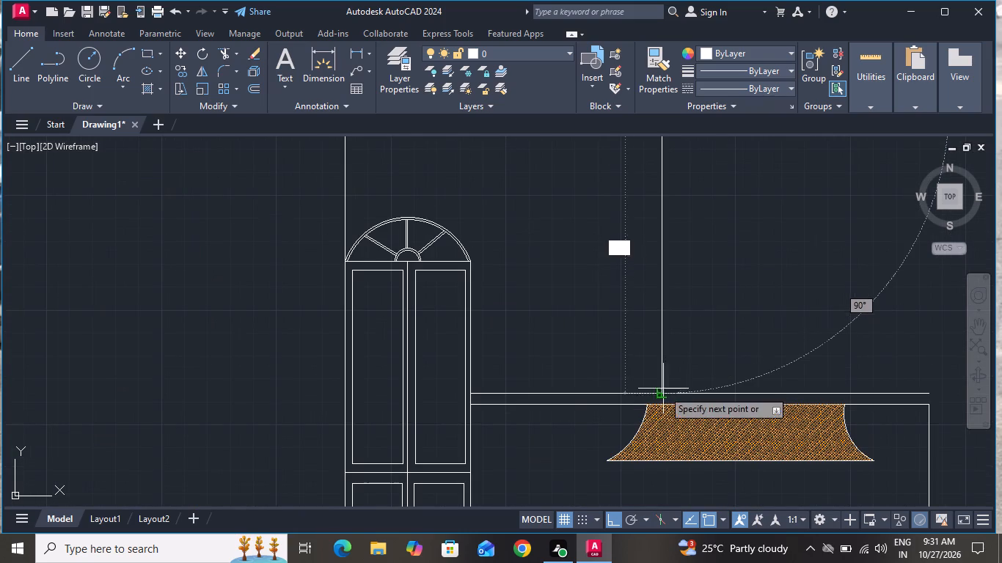
pyautogui.click(663, 394)
pyautogui.rightClick(663, 395)
pyautogui.click(695, 246)
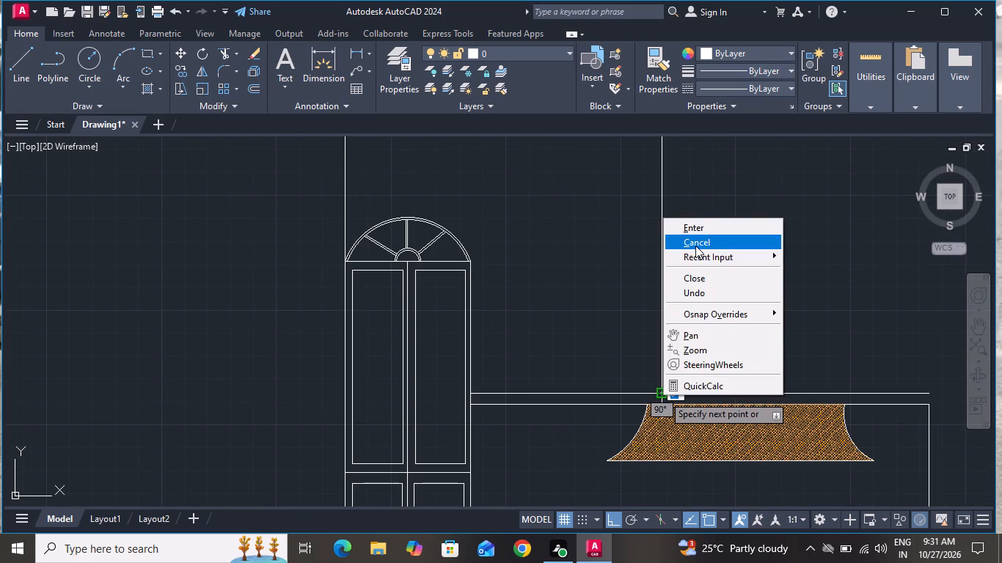
# Draw a horizontal eave line about 18'-9" long along the new block's top edge, overhanging both sides.
pyautogui.scroll(-4, 681, 262)
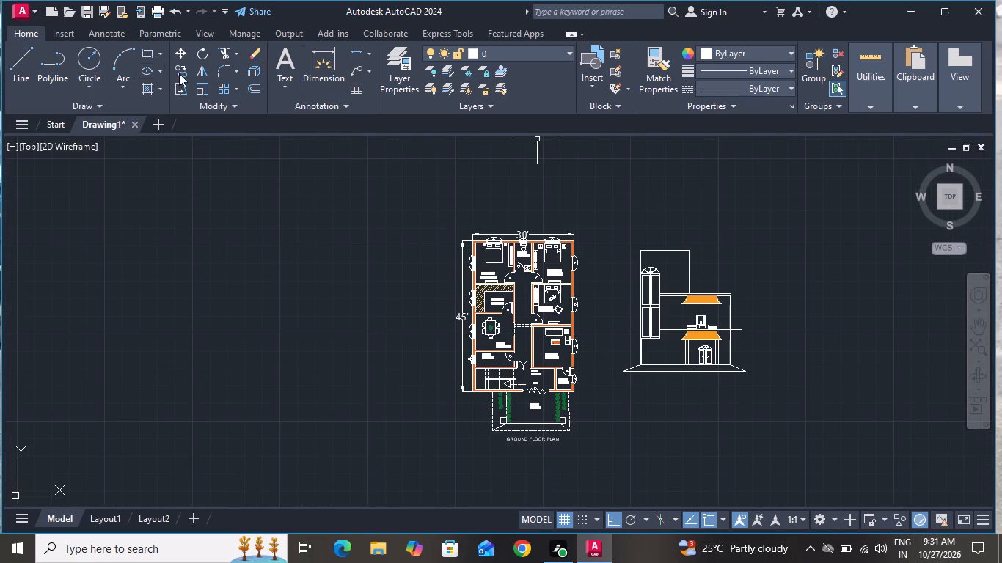
pyautogui.click(21, 67)
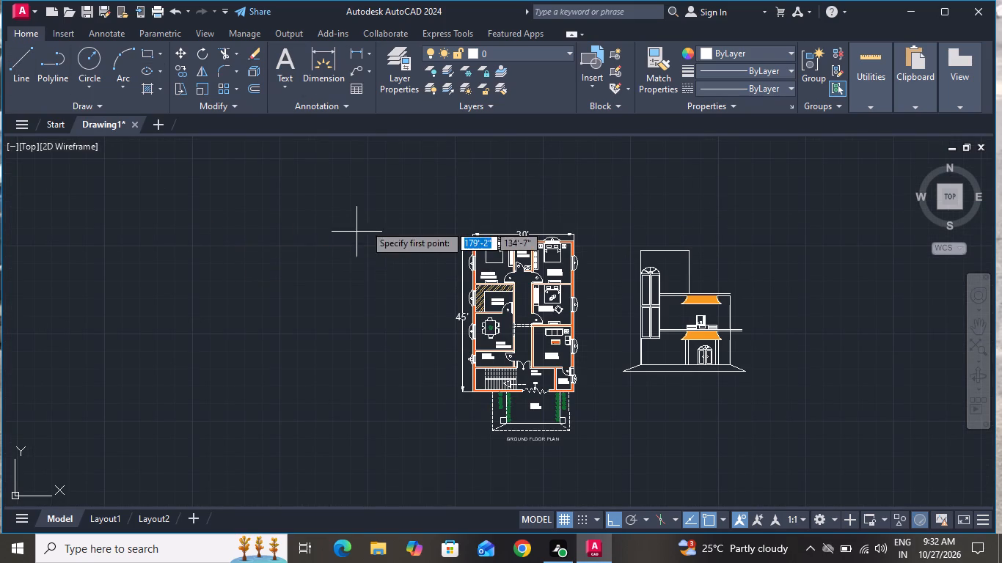
pyautogui.scroll(2, 791, 272)
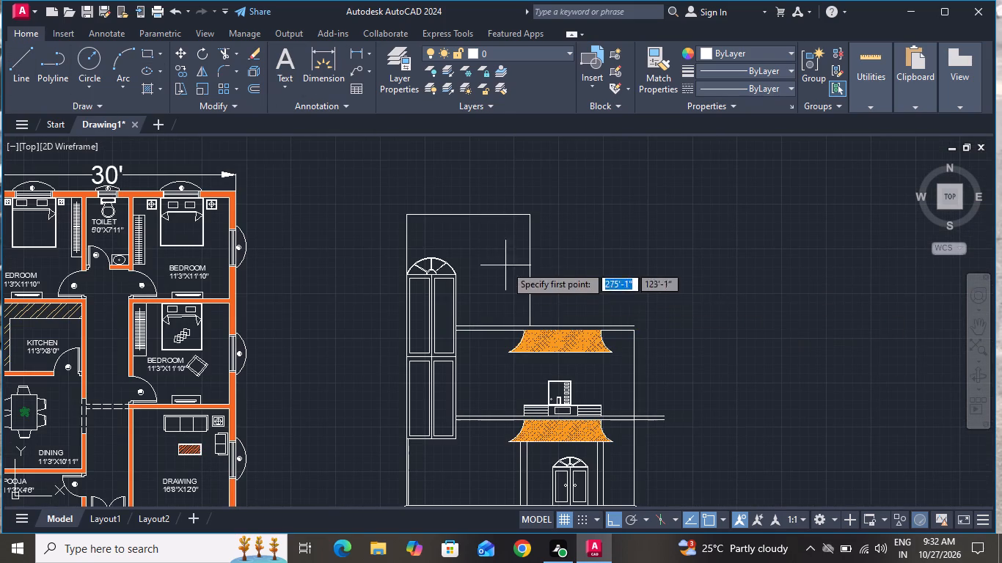
pyautogui.scroll(2, 374, 194)
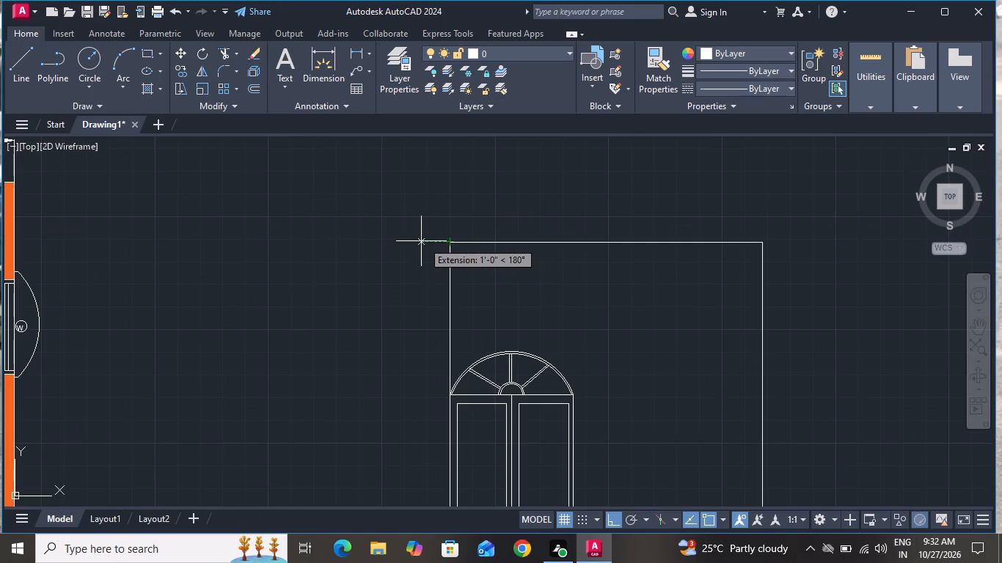
pyautogui.click(401, 240)
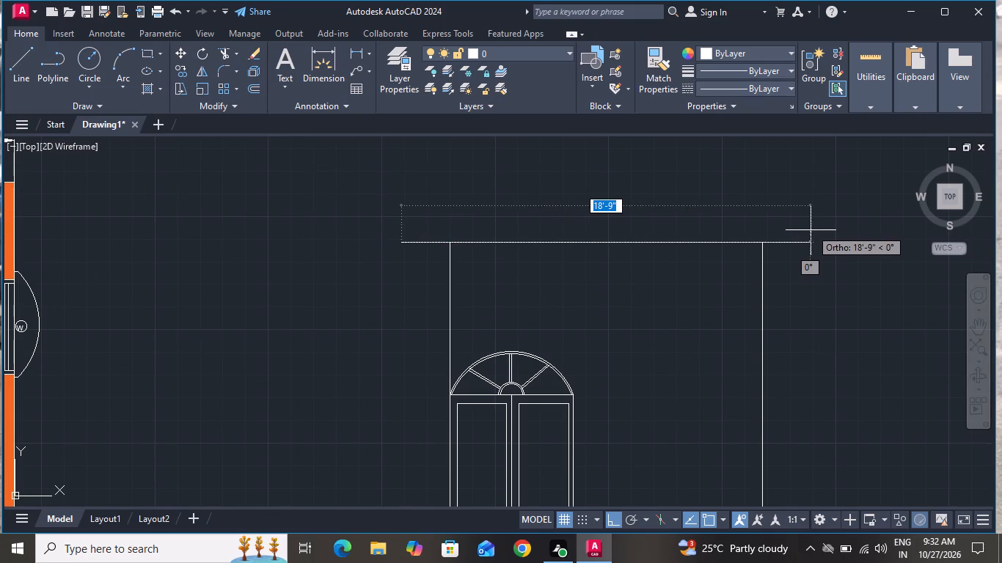
pyautogui.click(811, 230)
pyautogui.rightClick(739, 202)
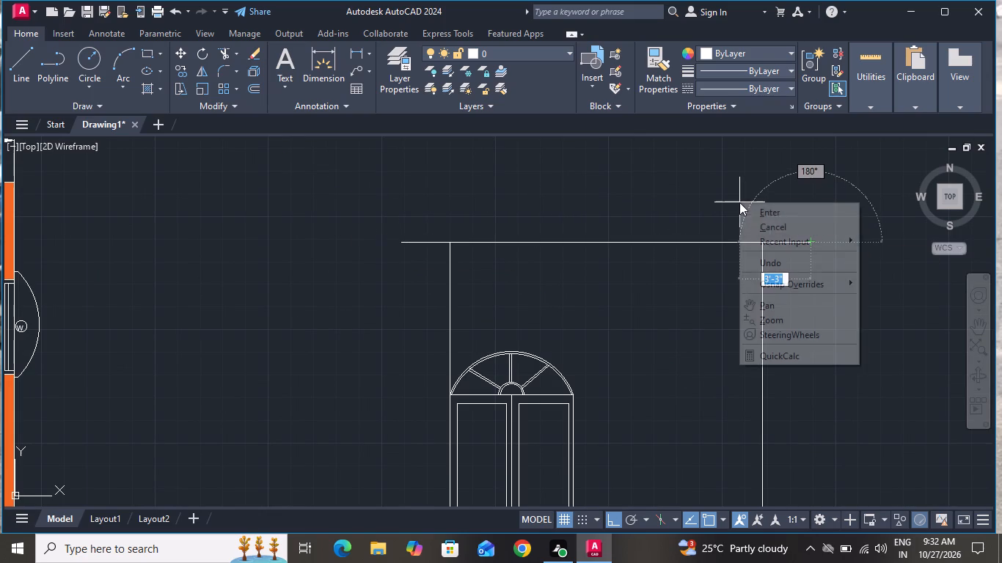
pyautogui.click(774, 225)
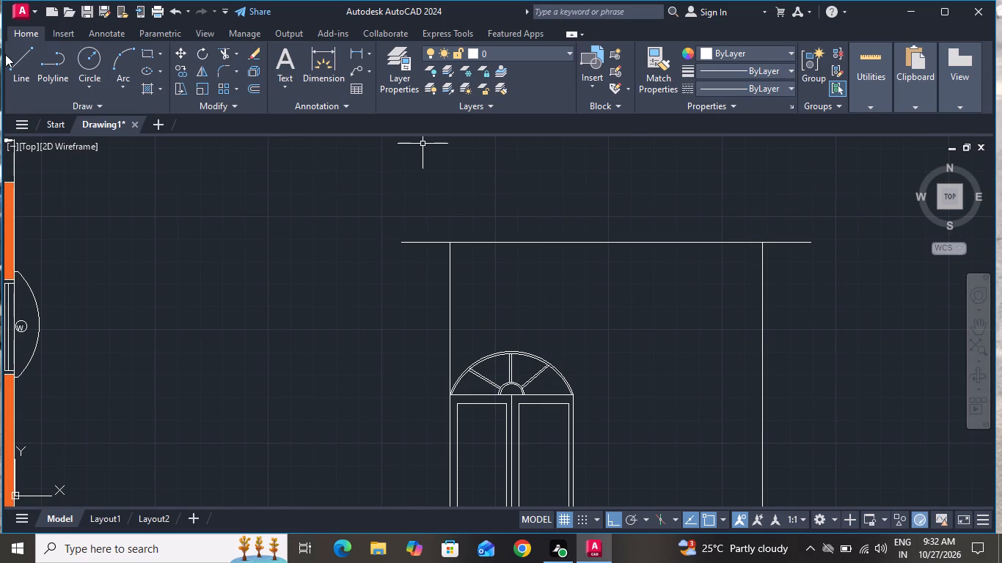
# Draw a horizontal roof-top line about 14'-0" long a short distance above the eave line.
pyautogui.click(5, 54)
pyautogui.click(20, 57)
pyautogui.scroll(-1, 307, 309)
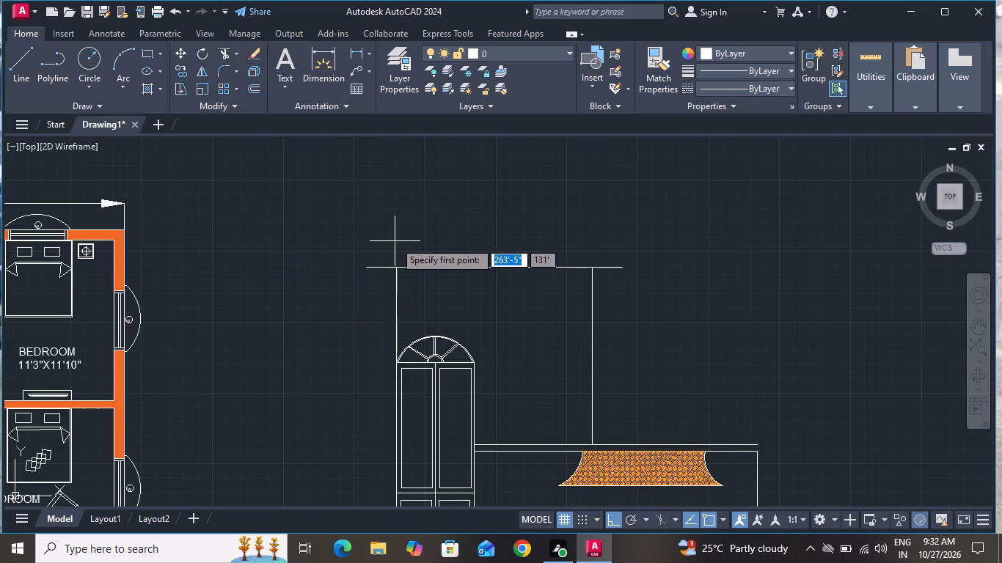
pyautogui.click(395, 241)
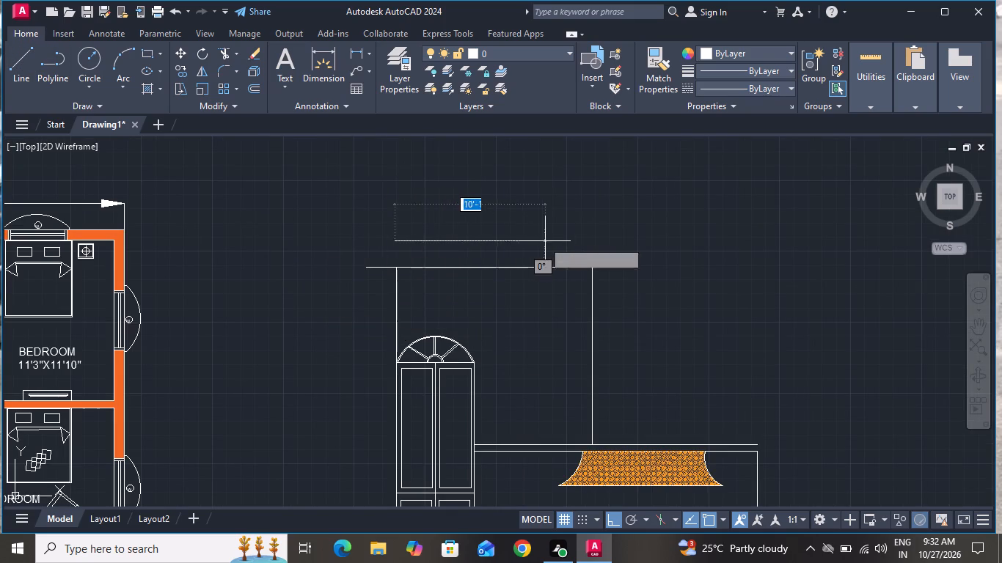
pyautogui.scroll(2, 564, 244)
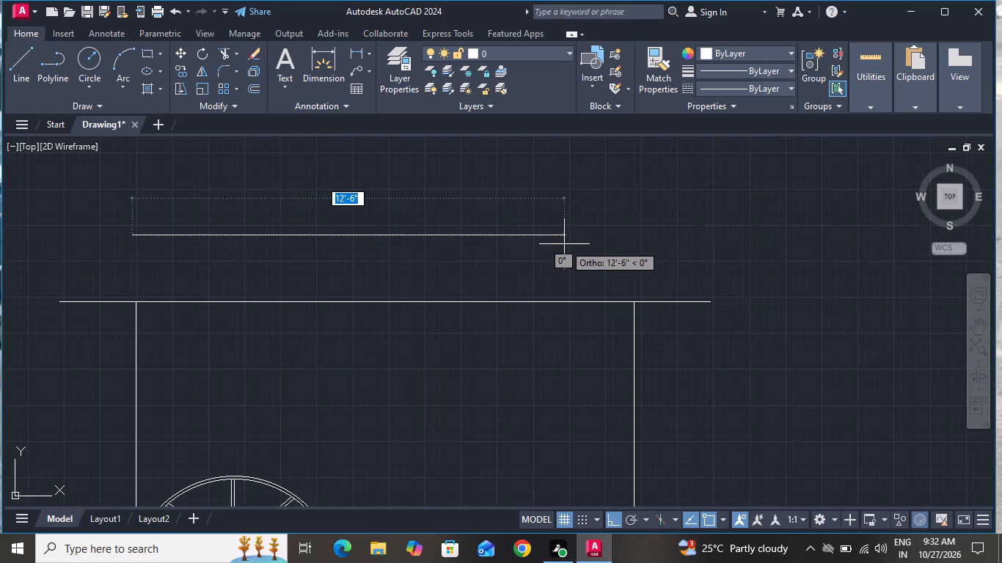
pyautogui.scroll(-1, 599, 248)
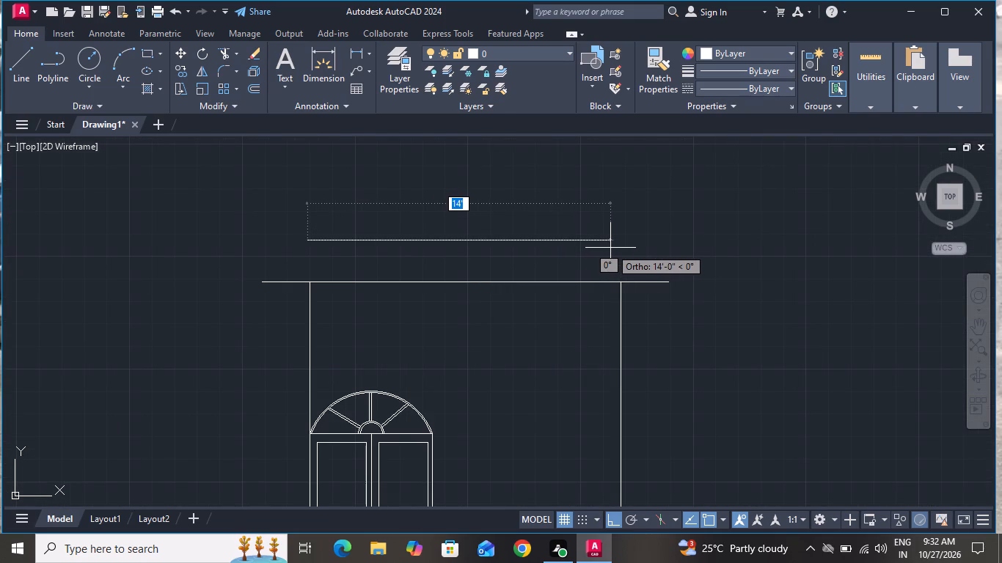
pyautogui.click(610, 248)
pyautogui.rightClick(610, 248)
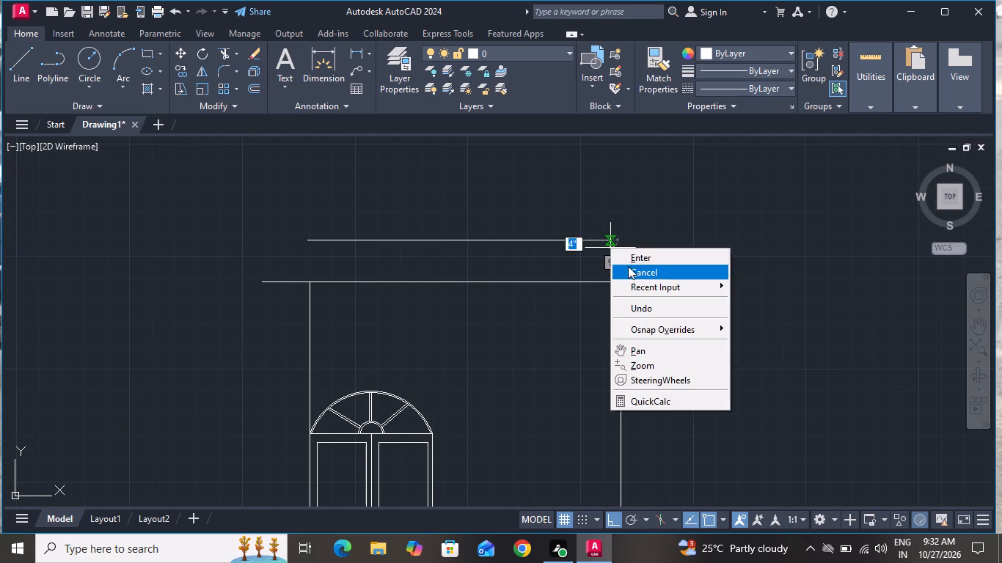
pyautogui.click(628, 268)
# Draw the roof's two sloping edges, joining each end of the top line to the matching end of the eave line.
pyautogui.click(23, 56)
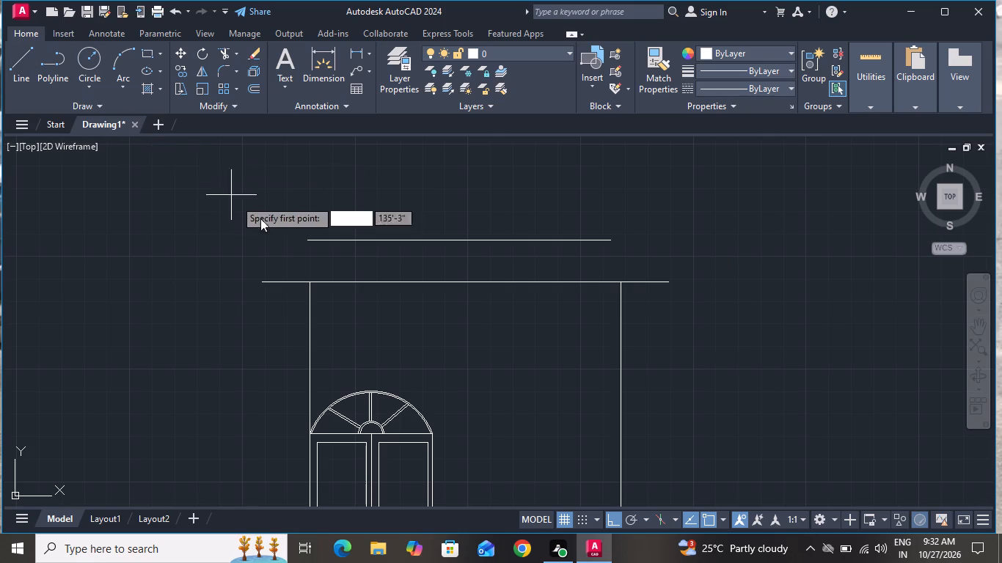
pyautogui.scroll(1, 288, 243)
pyautogui.click(317, 238)
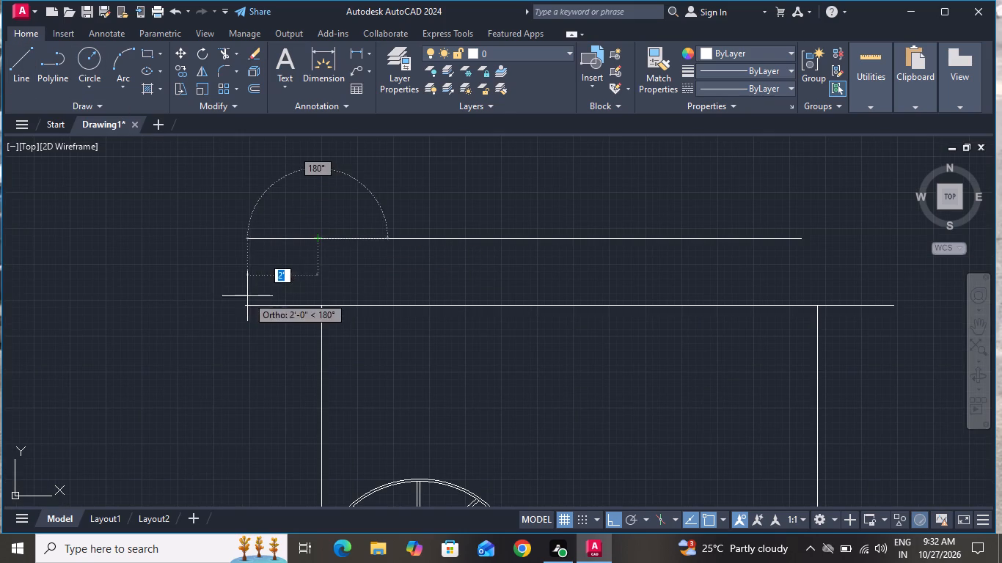
pyautogui.click(251, 303)
pyautogui.rightClick(252, 295)
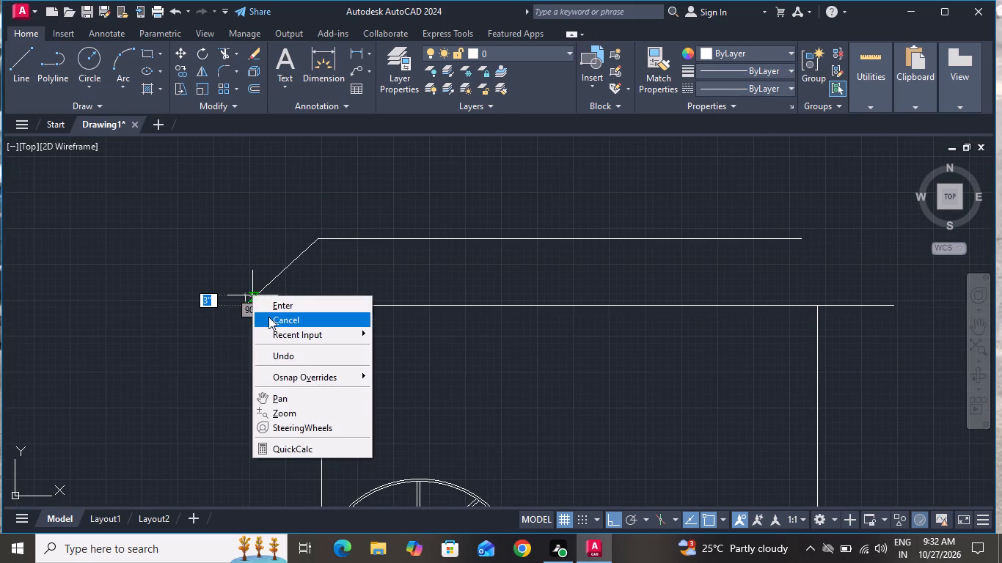
pyautogui.click(268, 317)
pyautogui.click(21, 68)
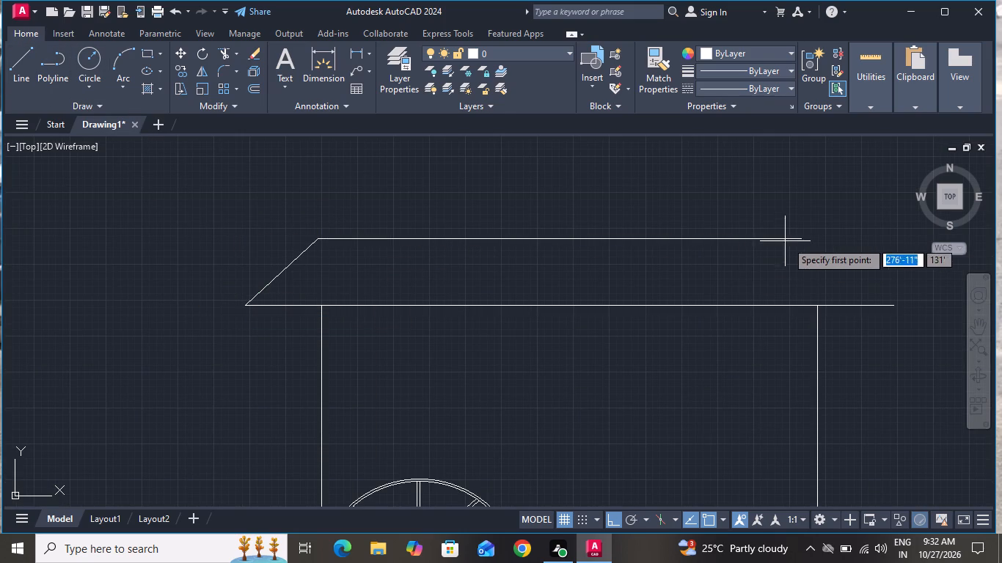
pyautogui.click(799, 238)
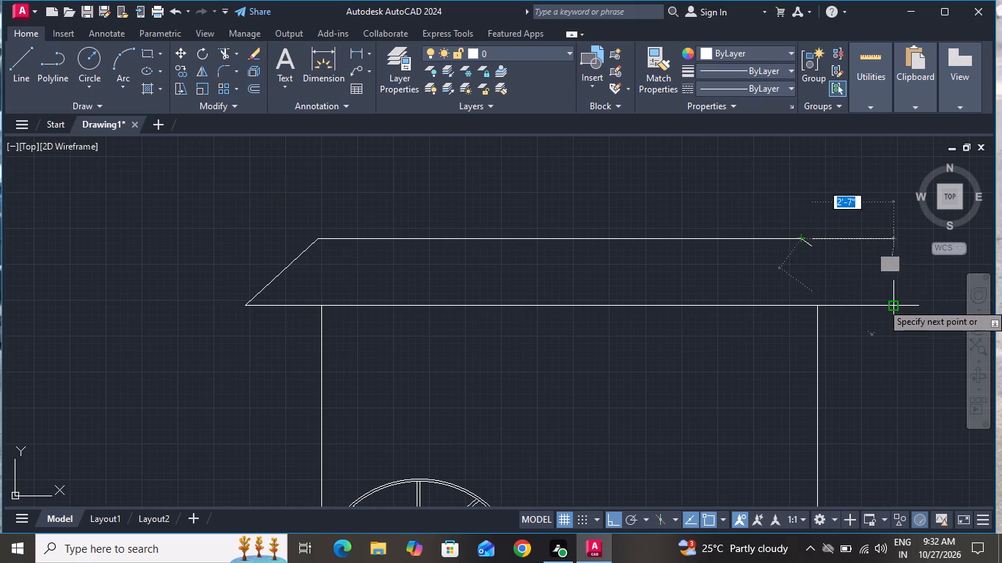
pyautogui.click(899, 306)
pyautogui.rightClick(899, 309)
pyautogui.click(918, 333)
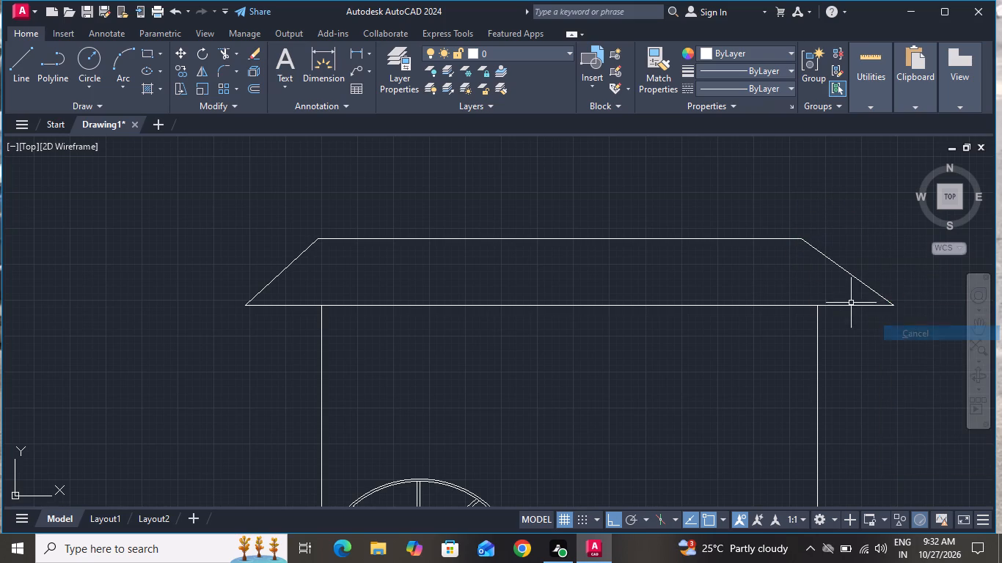
# Hatch the sloped roof above the tower block with the ANSI38 pattern in orange 248,153,30 at scale 9.
pyautogui.scroll(-1, 760, 290)
pyautogui.scroll(-2, 675, 324)
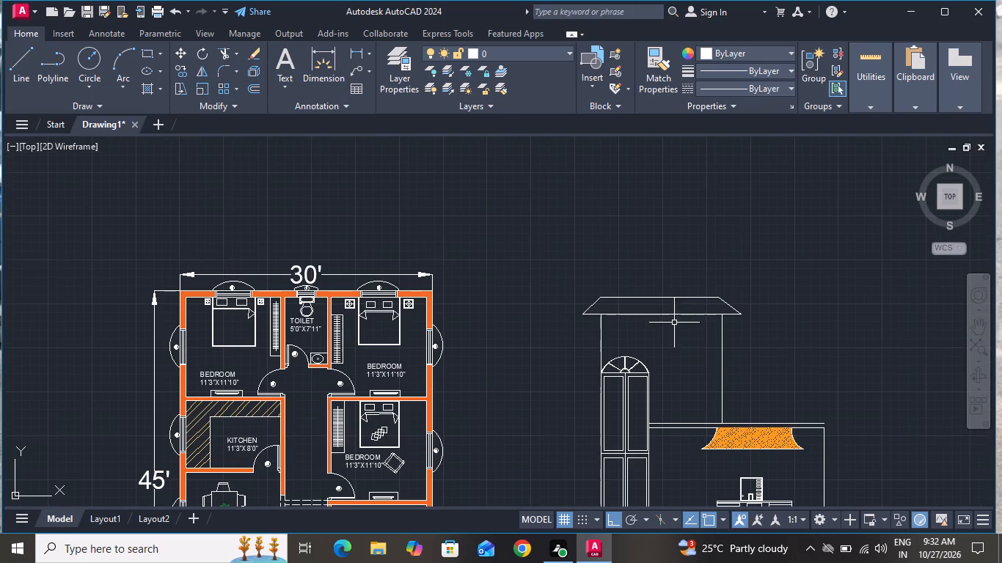
pyautogui.click(145, 86)
pyautogui.scroll(-2, 299, 118)
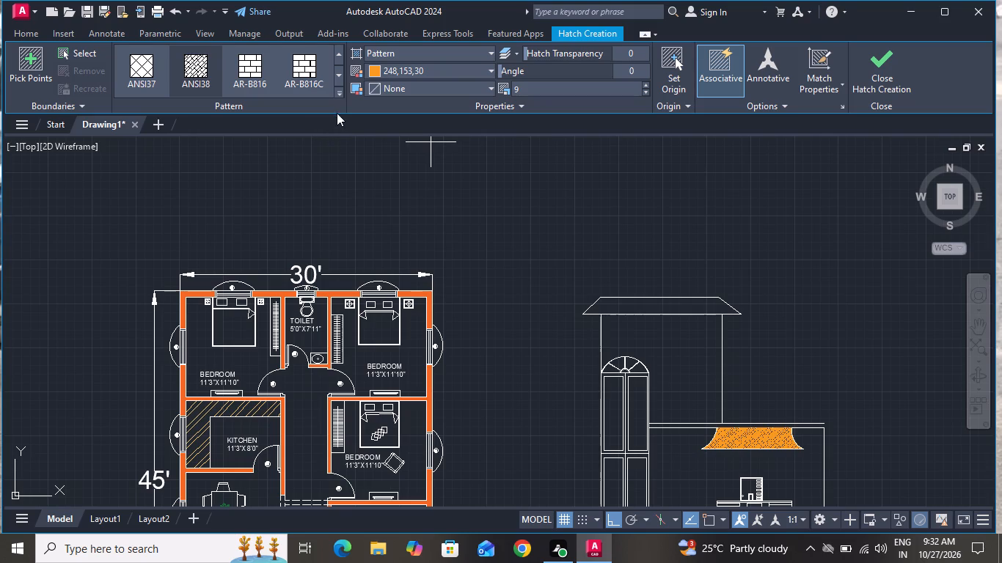
pyautogui.scroll(2, 186, 68)
pyautogui.scroll(-2, 186, 69)
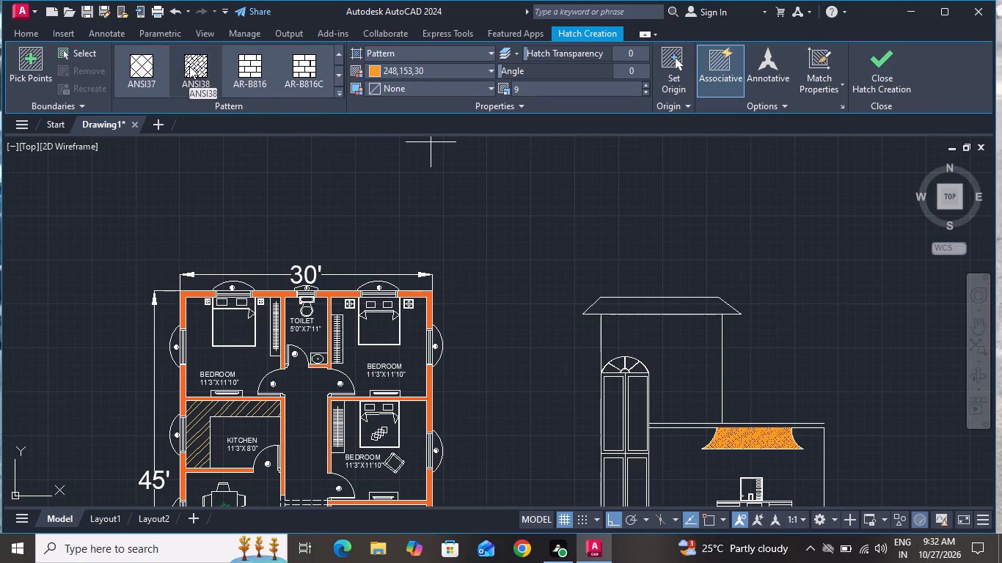
pyautogui.click(189, 66)
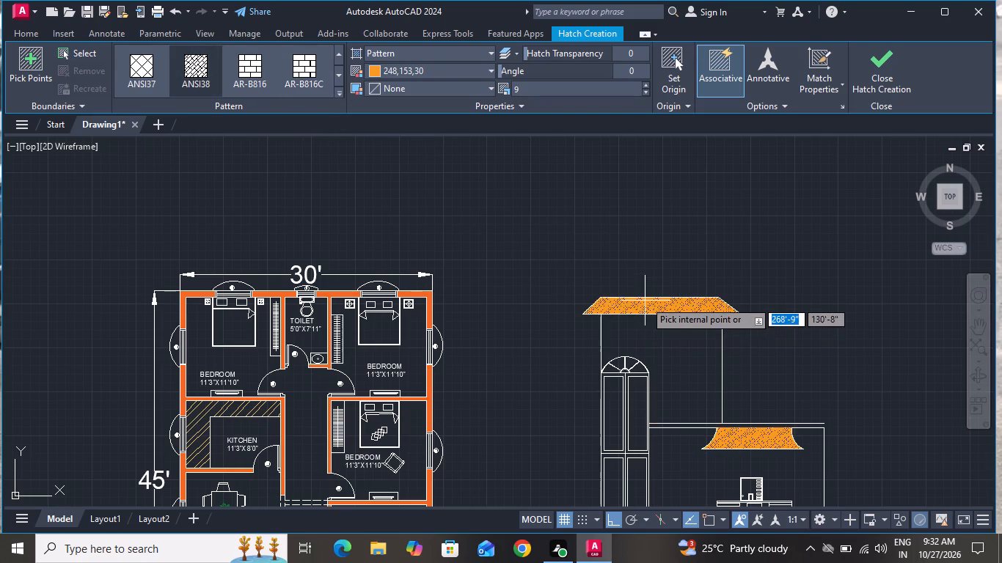
pyautogui.click(645, 301)
pyautogui.rightClick(537, 238)
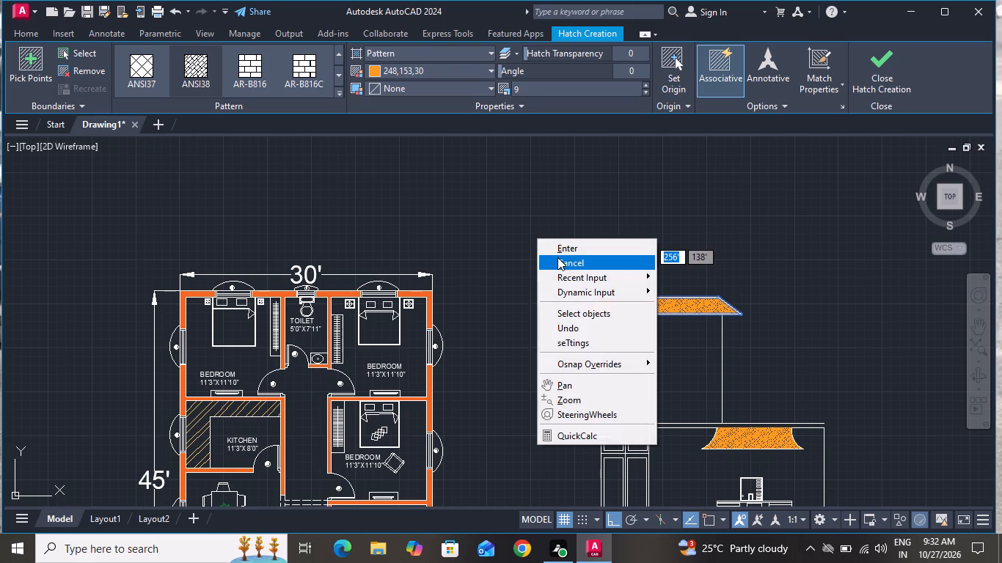
pyautogui.click(557, 257)
pyautogui.scroll(-2, 539, 241)
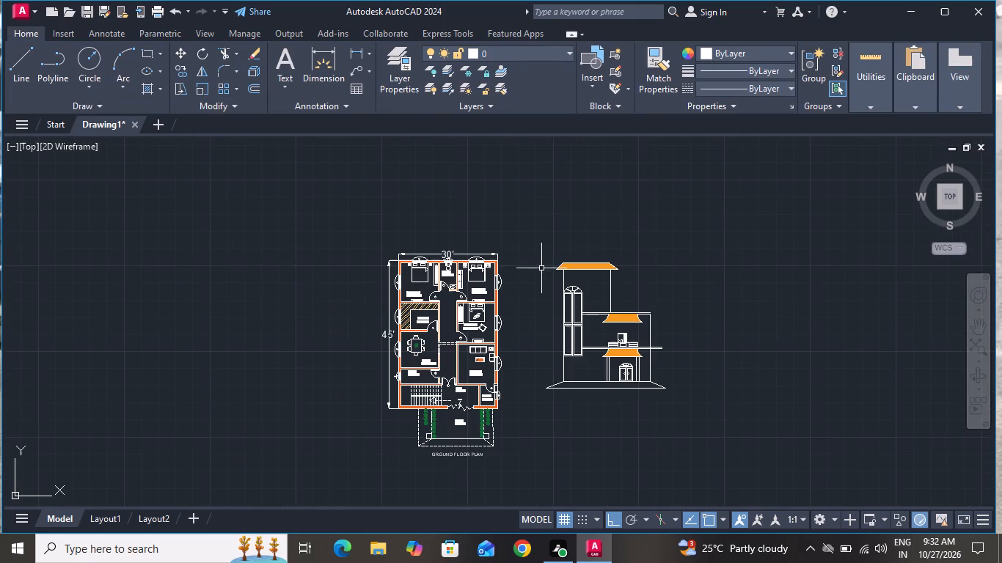
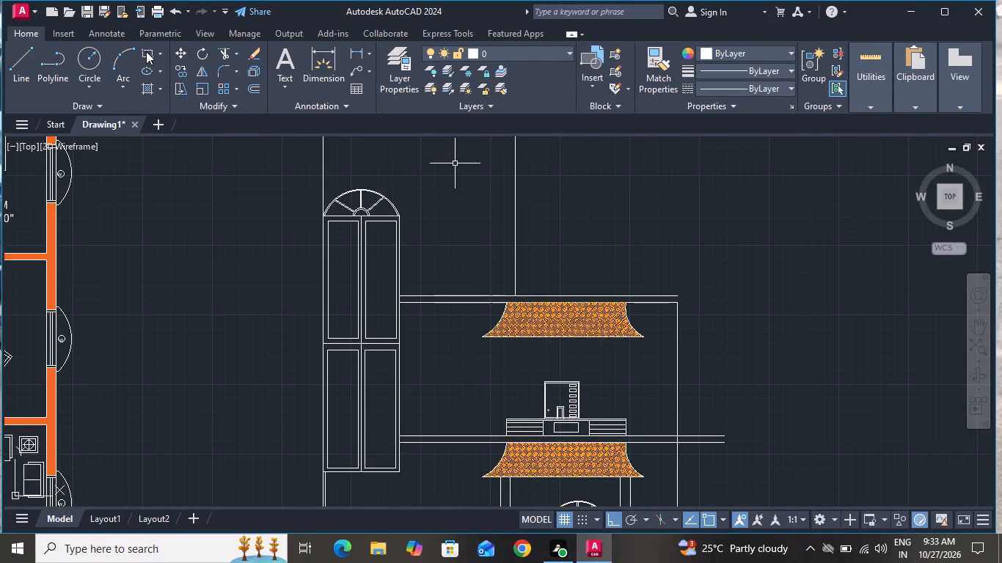
# Draw a parapet outline on the upper roof slab, about 3'-10" high and 12'-1" wide, from the tower block to the right wall.
pyautogui.click(24, 58)
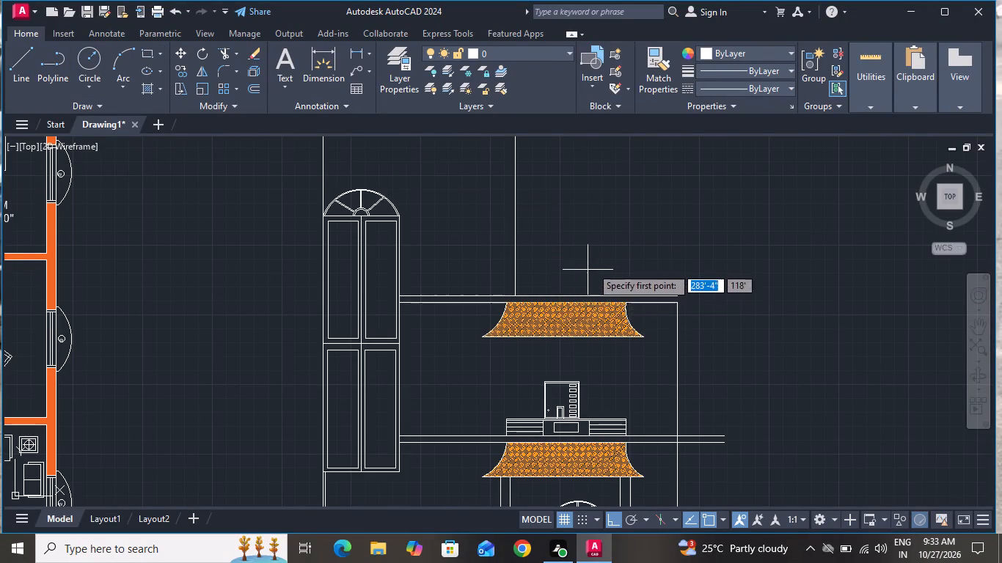
pyautogui.scroll(-1, 591, 266)
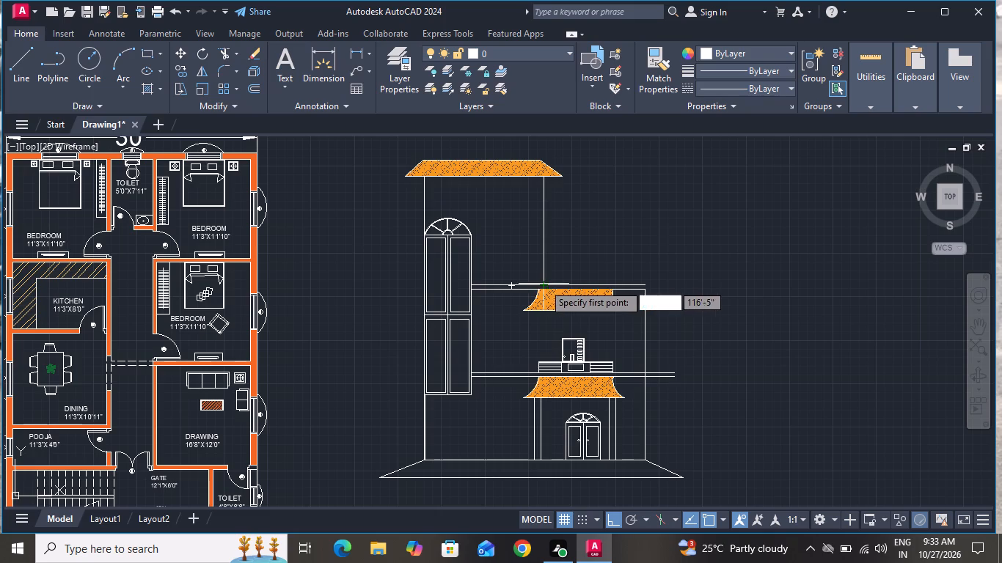
pyautogui.scroll(2, 544, 292)
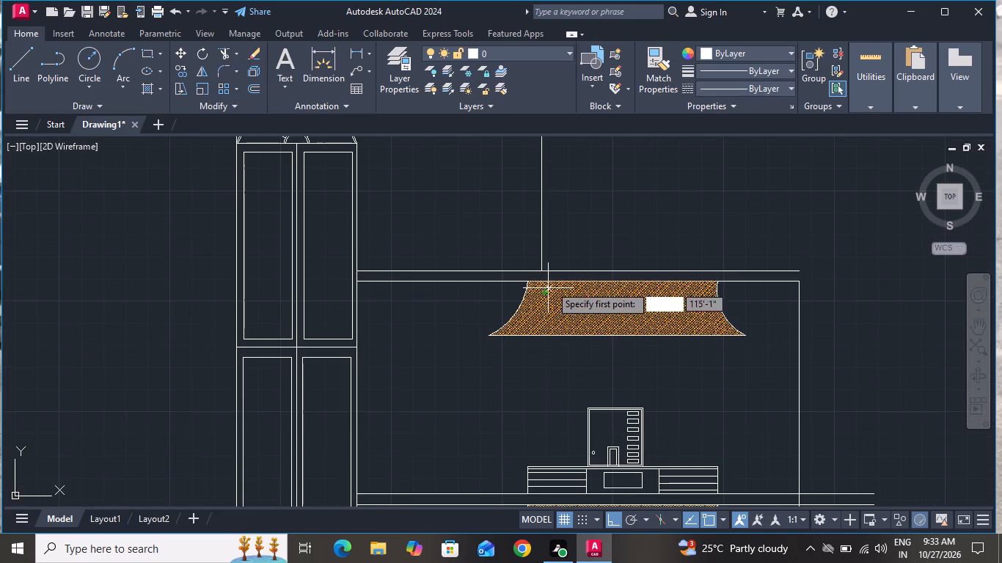
pyautogui.click(542, 268)
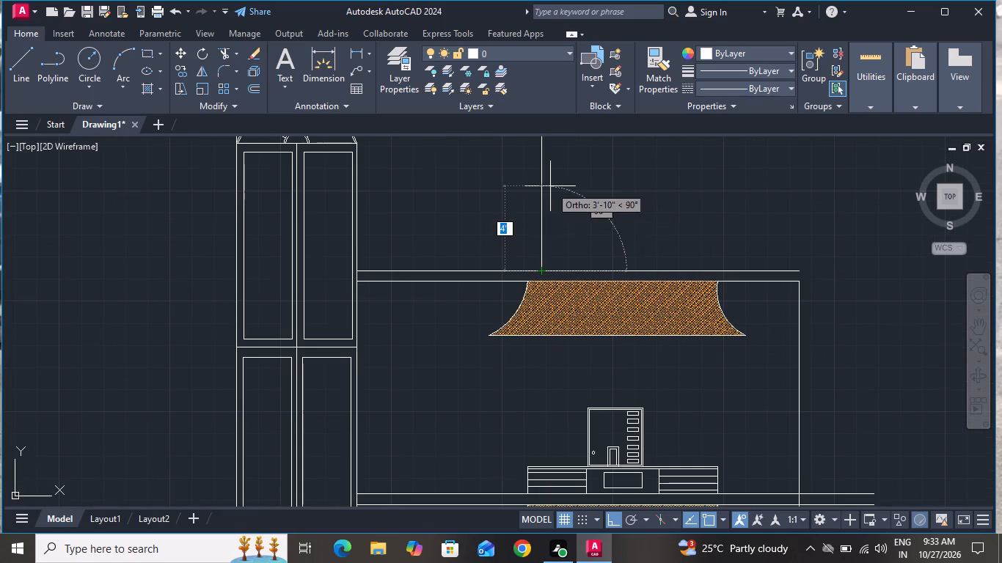
pyautogui.scroll(-1, 548, 188)
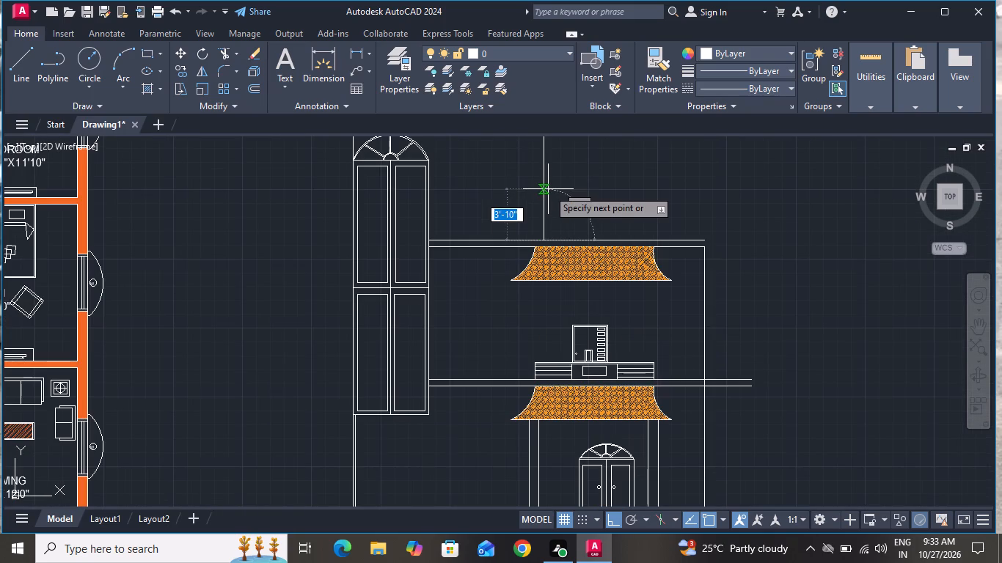
pyautogui.click(548, 189)
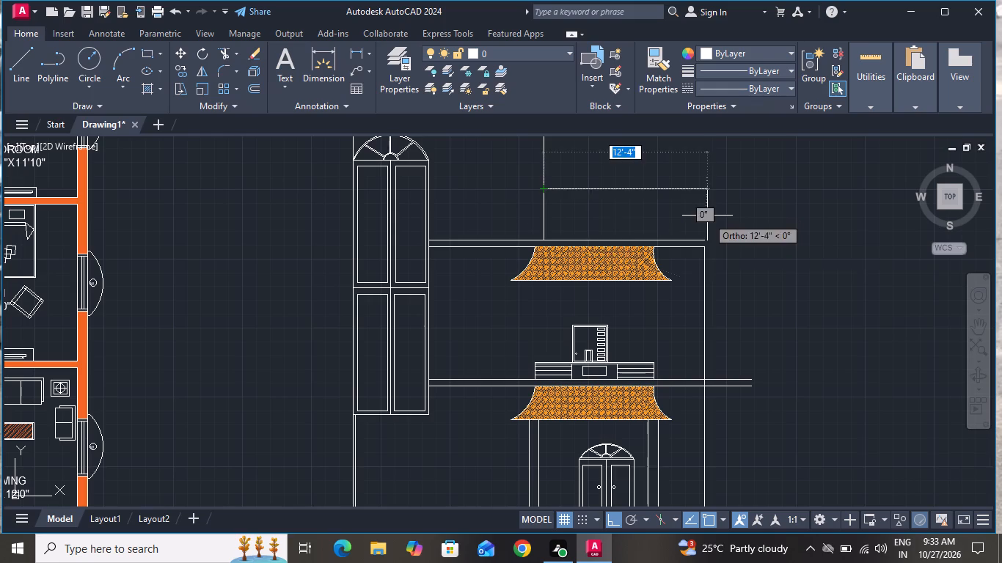
pyautogui.click(706, 189)
pyautogui.scroll(2, 706, 262)
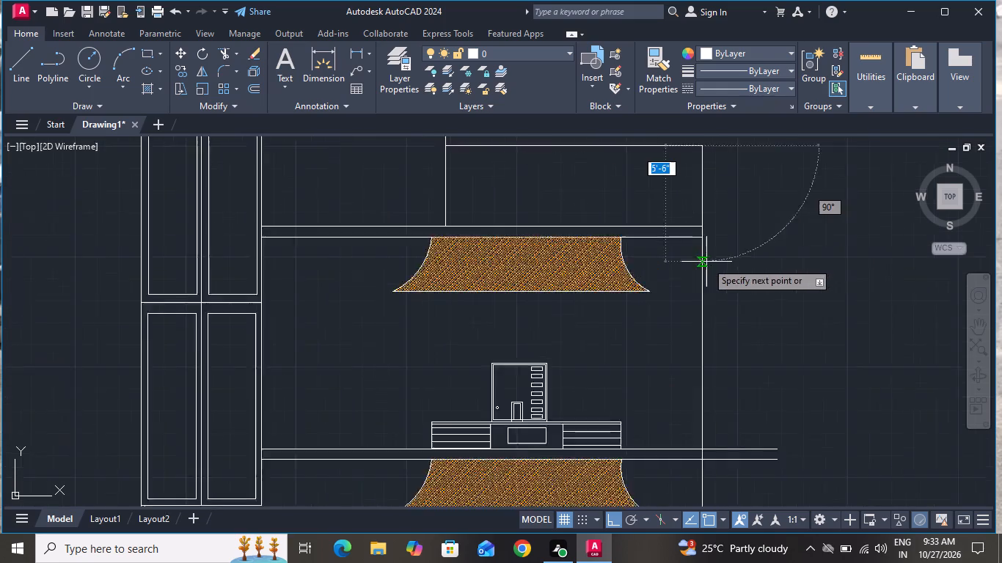
pyautogui.click(700, 225)
pyautogui.rightClick(700, 224)
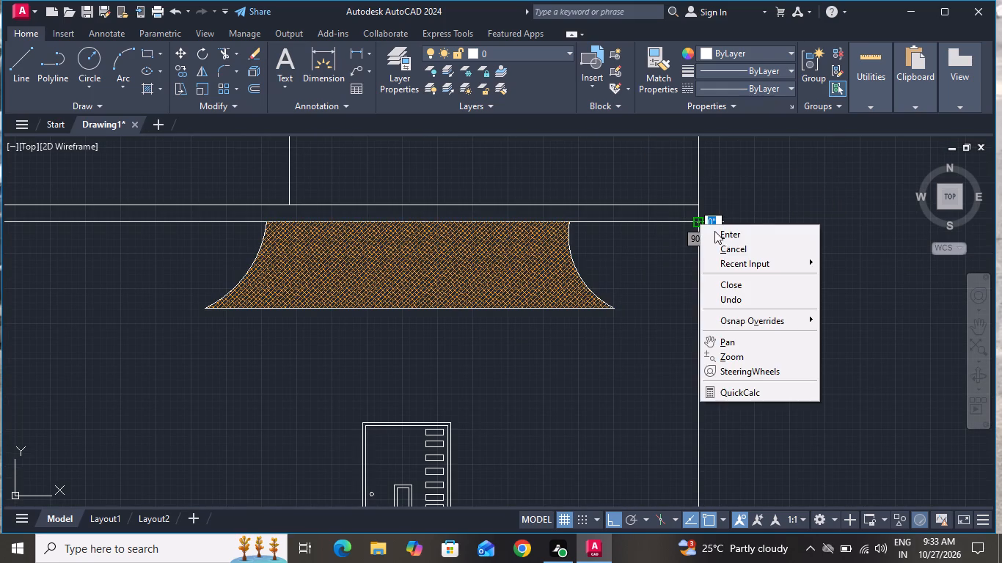
pyautogui.click(719, 245)
# Offset the parapet's top line 1" downward.
pyautogui.scroll(-2, 706, 300)
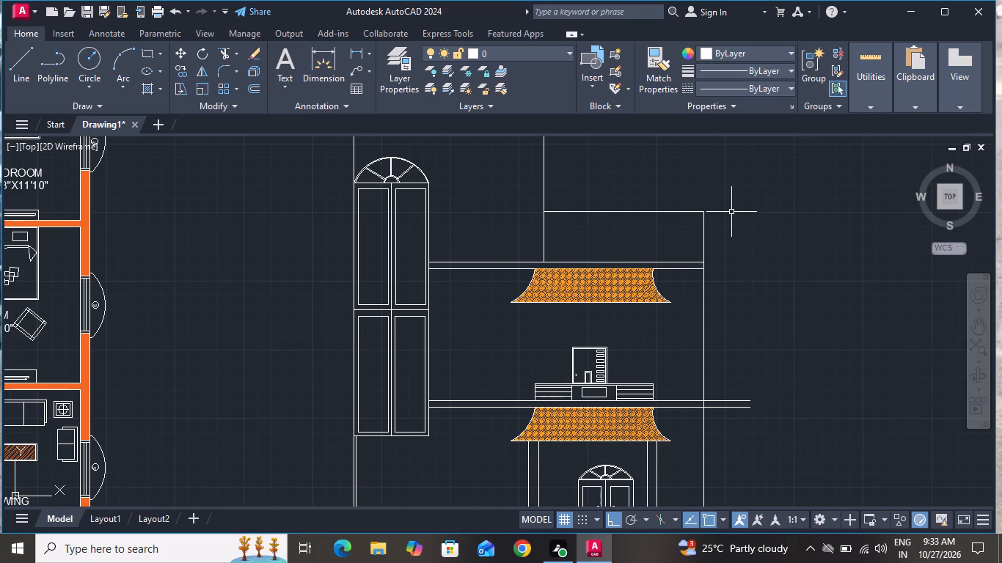
pyautogui.write('o')
pyautogui.press('space')
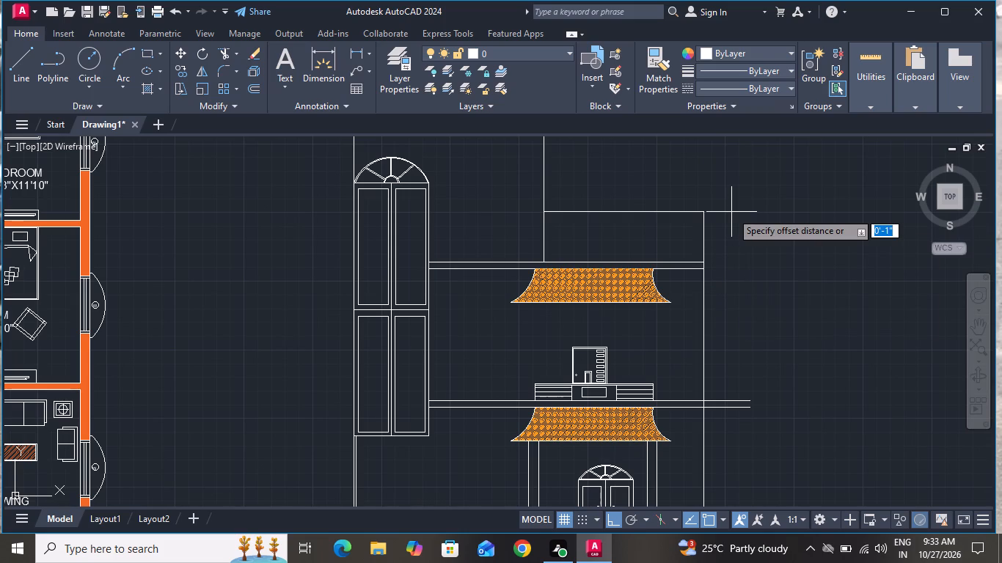
pyautogui.press('1')
pyautogui.hotkey('shift', '"')
pyautogui.press('Return')
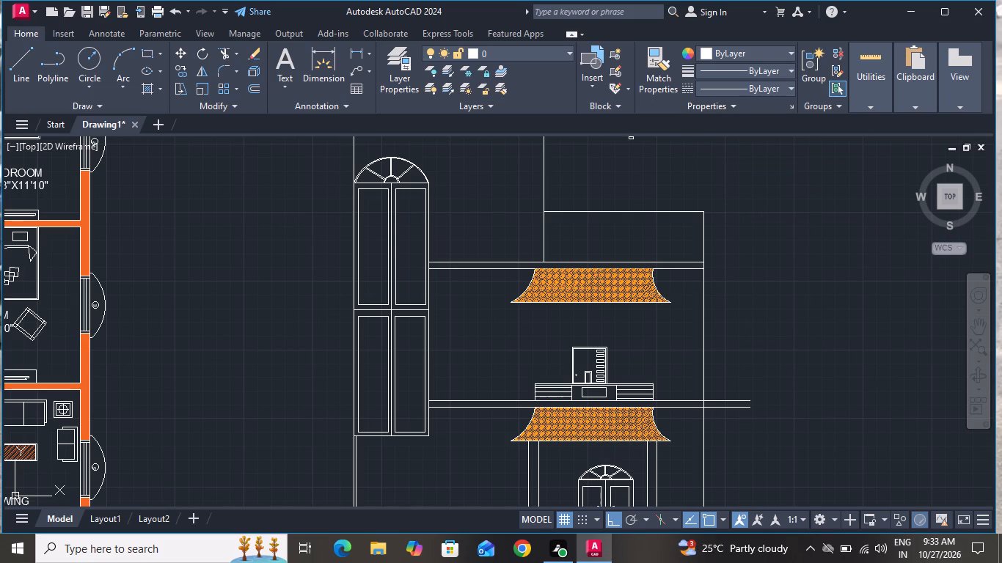
pyautogui.scroll(1, 599, 246)
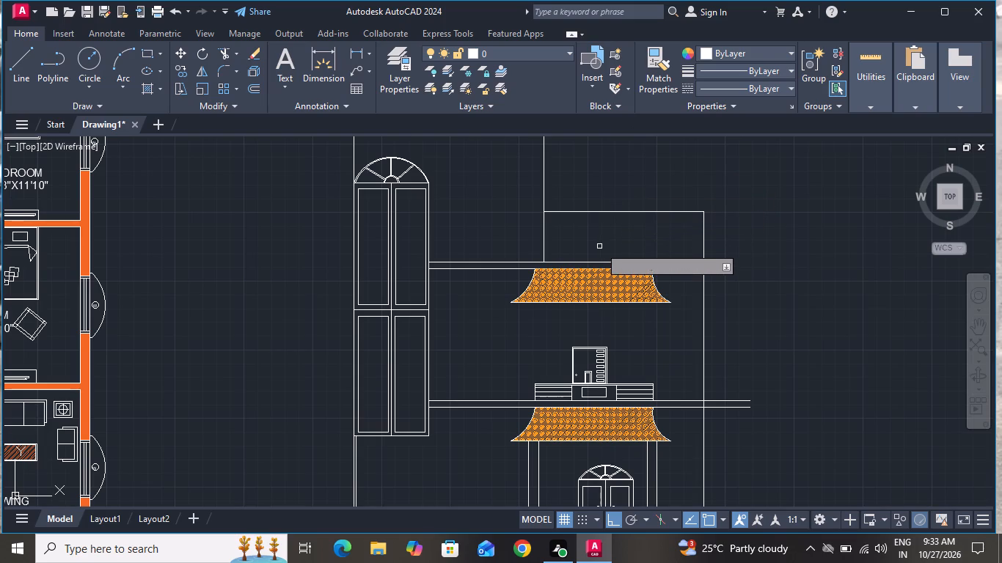
pyautogui.scroll(1, 599, 246)
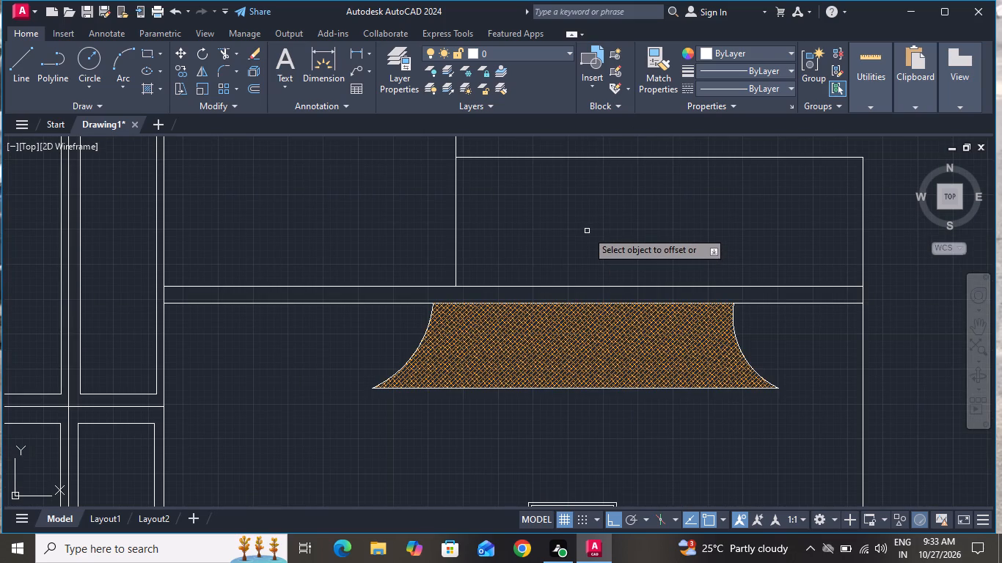
pyautogui.click(599, 158)
pyautogui.click(607, 167)
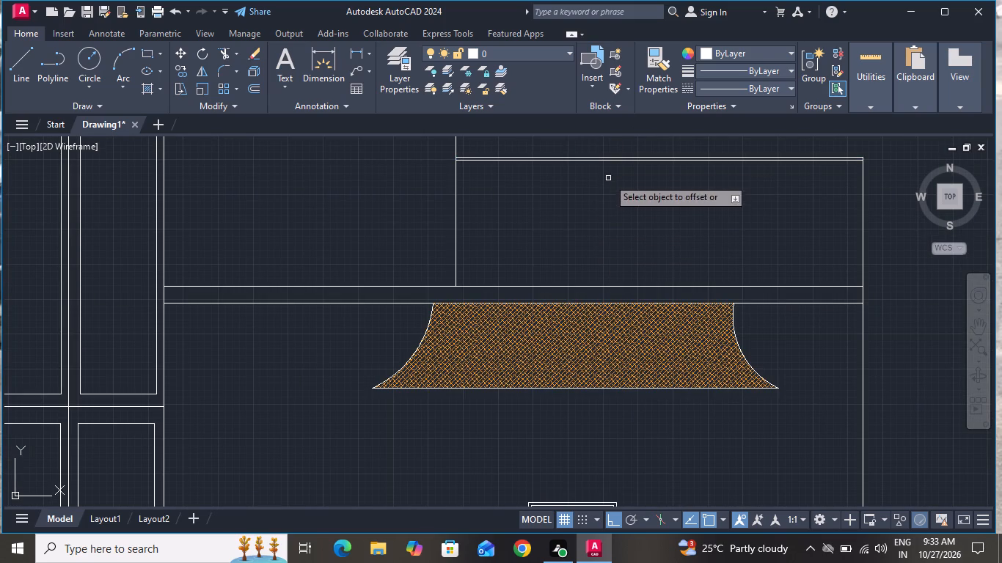
pyautogui.rightClick(602, 199)
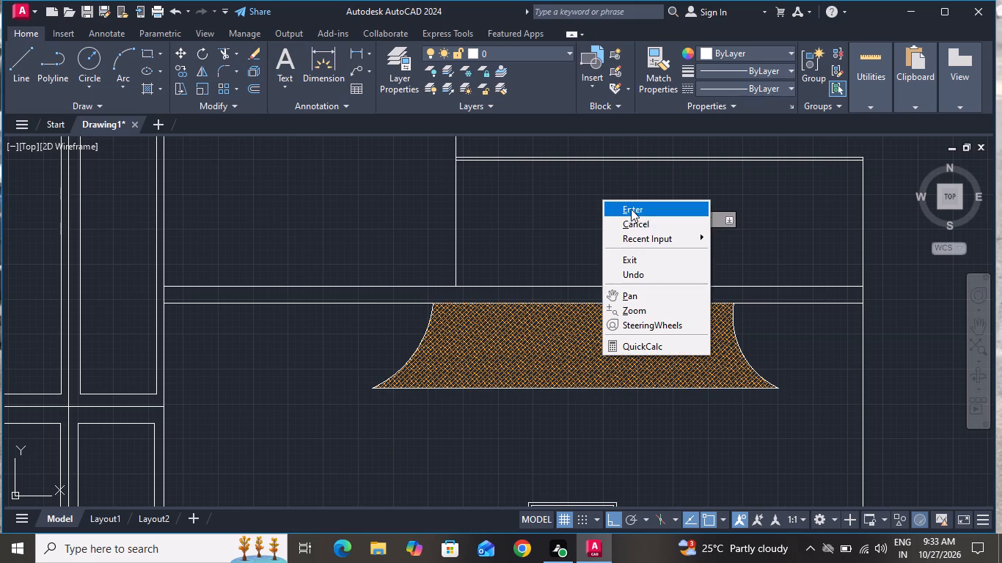
pyautogui.click(644, 225)
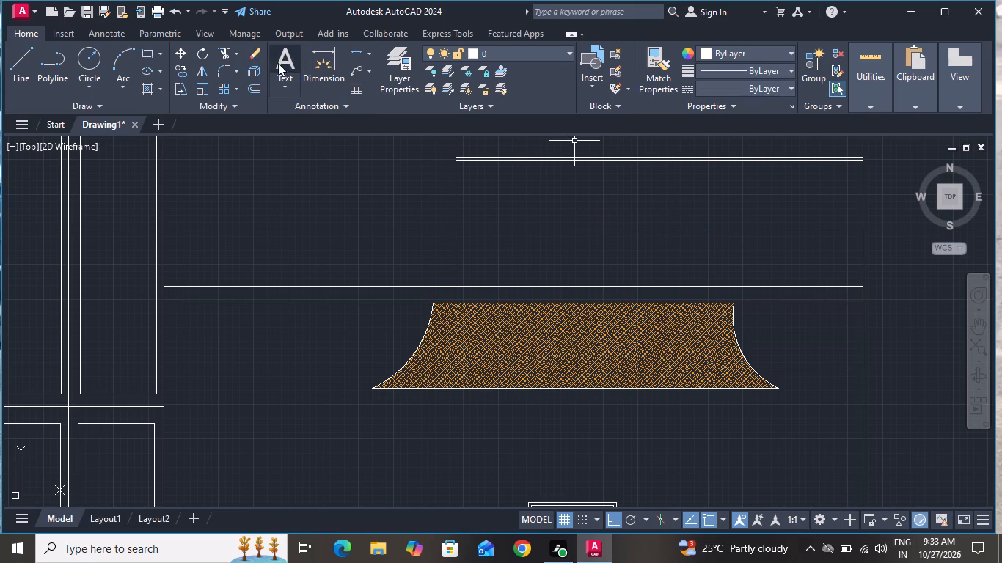
# Draw a three-sided, open-bottomed frame on the slab inside the parapet, about 3'-4" high and just under 5'-0" wide.
pyautogui.click(28, 65)
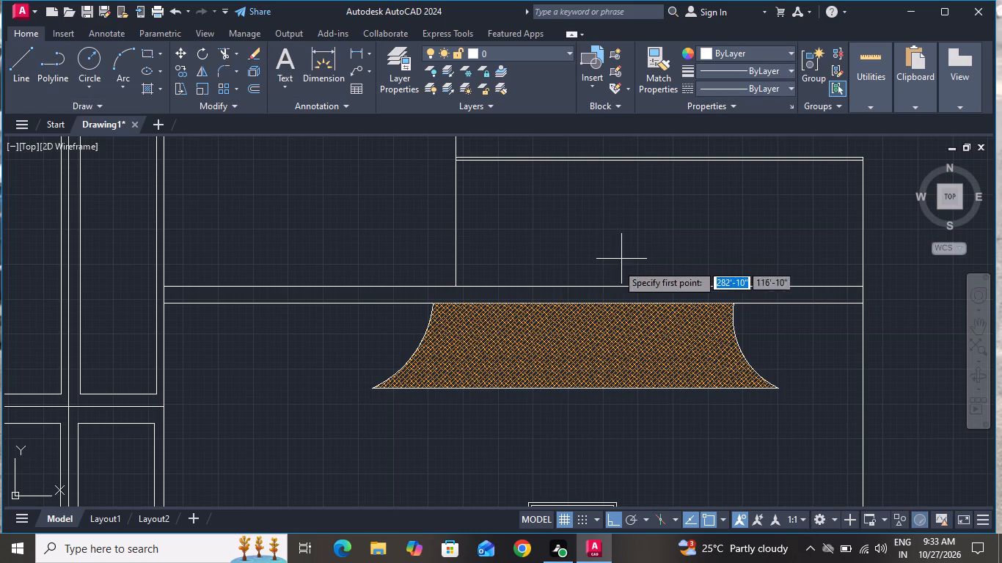
pyautogui.click(604, 286)
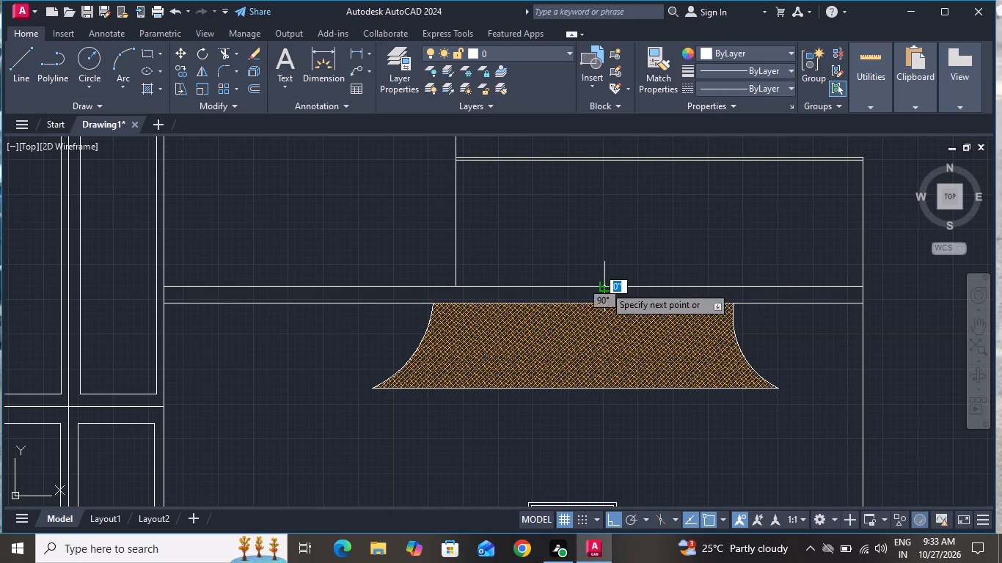
pyautogui.click(607, 172)
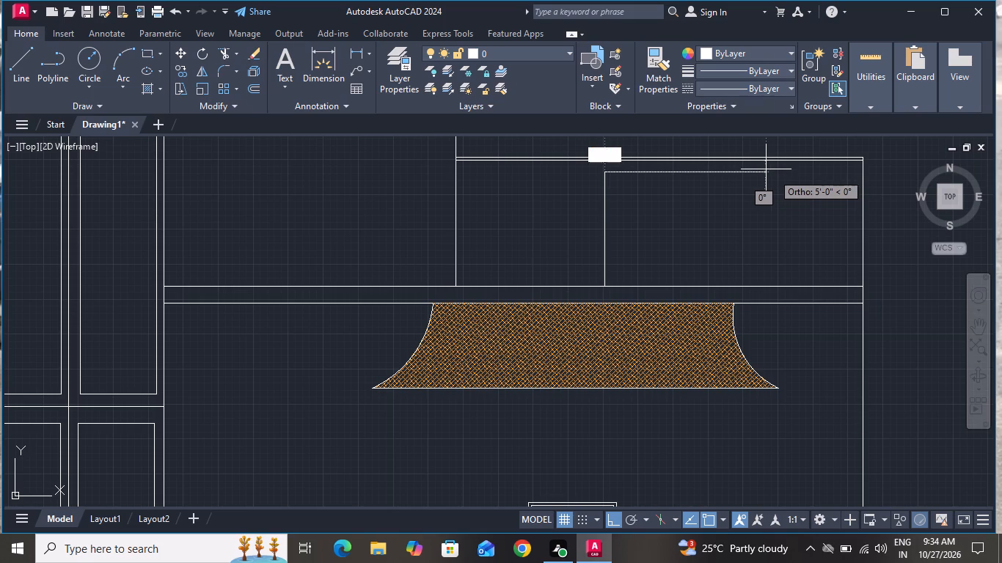
pyautogui.click(762, 170)
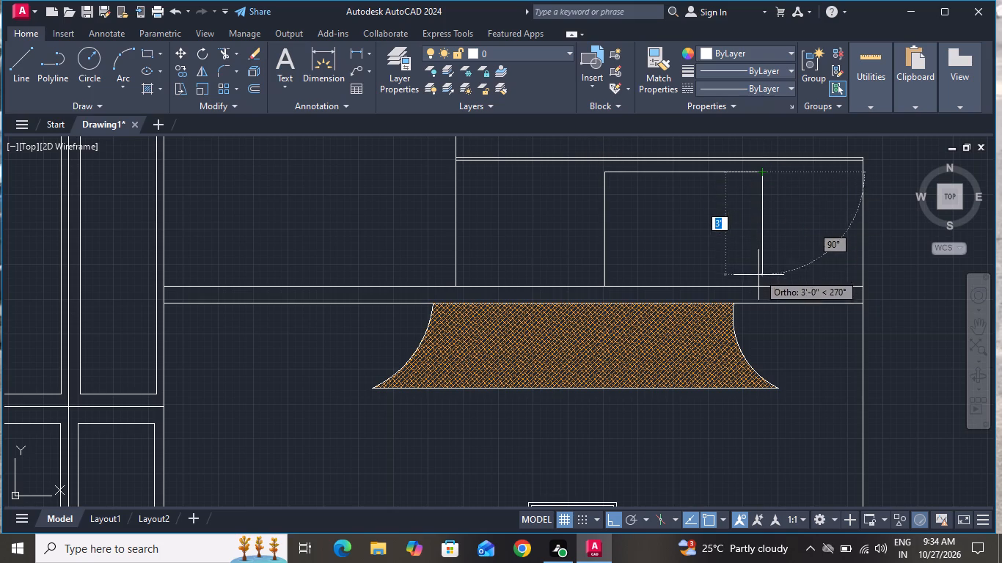
pyautogui.click(758, 287)
pyautogui.rightClick(762, 289)
pyautogui.click(775, 314)
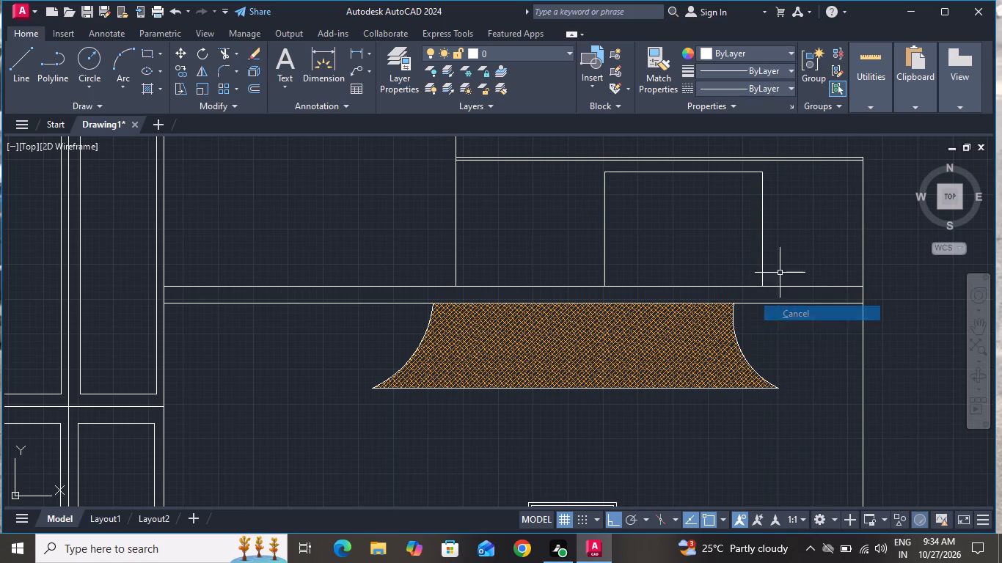
# Move the three-sided frame horizontally about 5" toward the tower block.
pyautogui.click(780, 199)
pyautogui.click(563, 235)
pyautogui.click(650, 172)
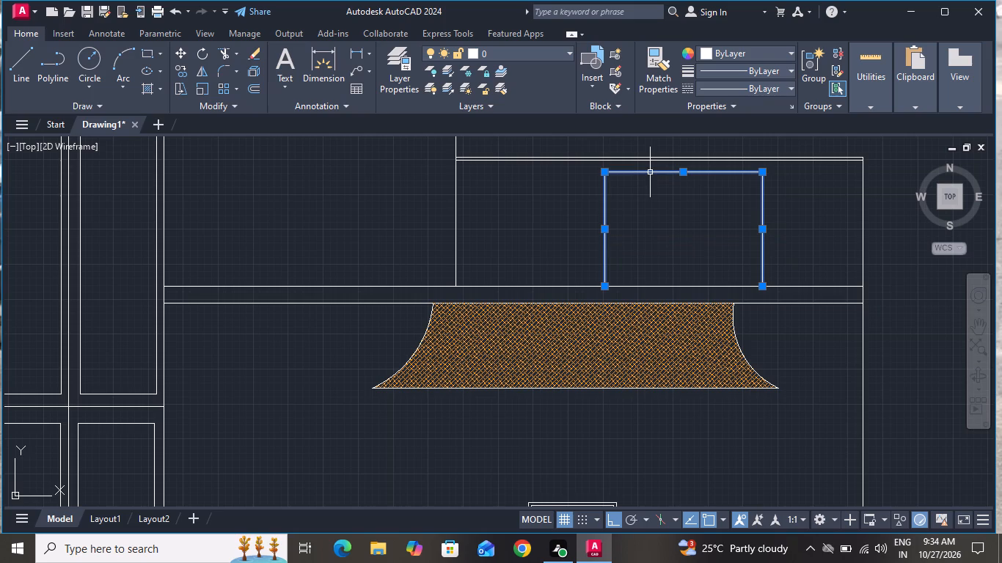
pyautogui.click(174, 49)
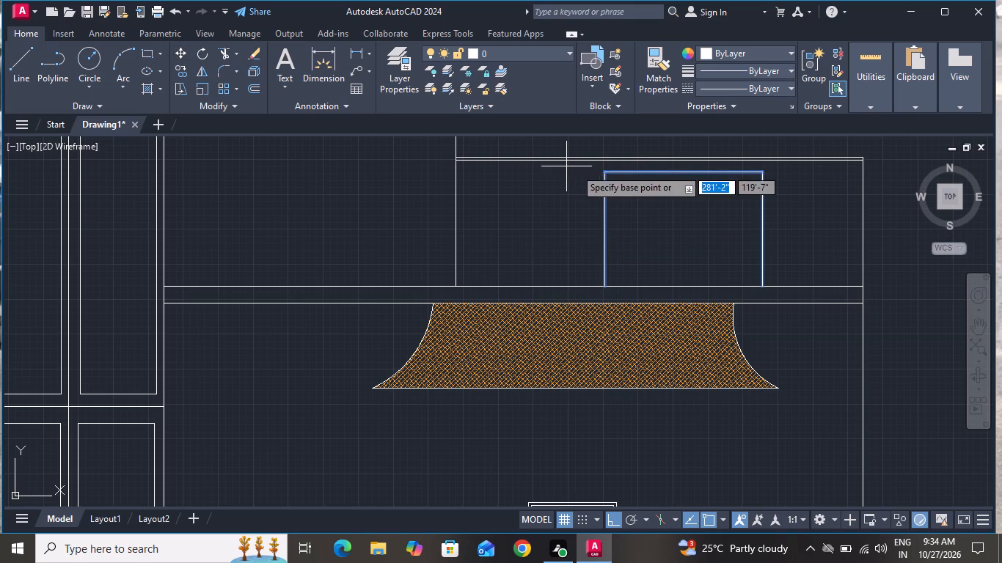
pyautogui.click(607, 174)
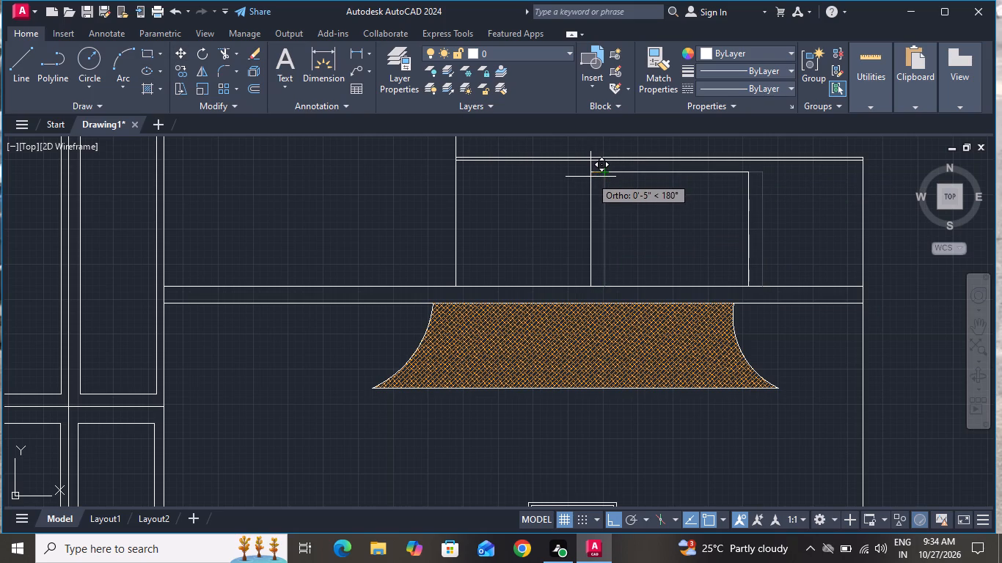
pyautogui.click(590, 177)
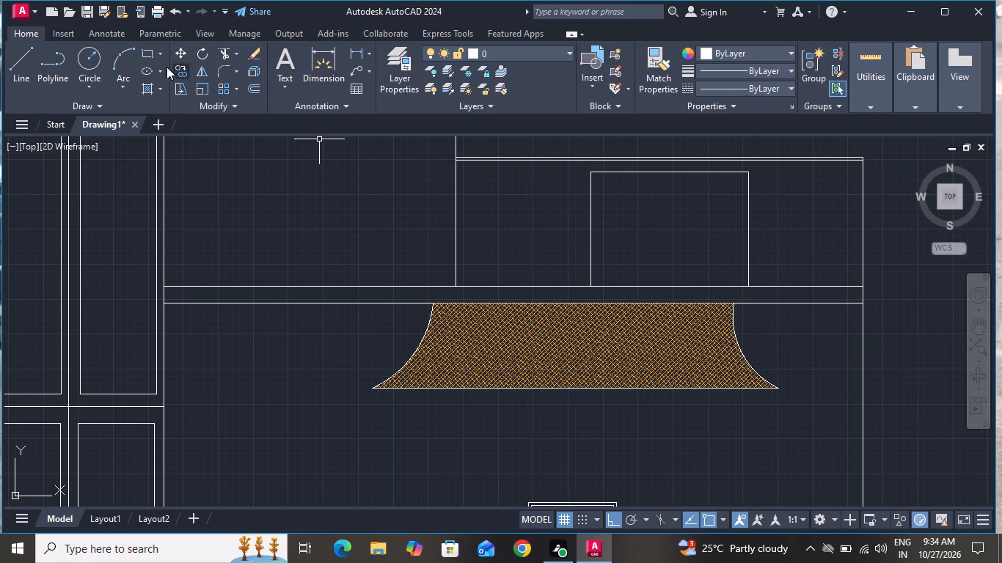
# Draw a rectangle about 3'-2" wide and 1'-3" high centrally inside the parapet frame.
pyautogui.click(148, 52)
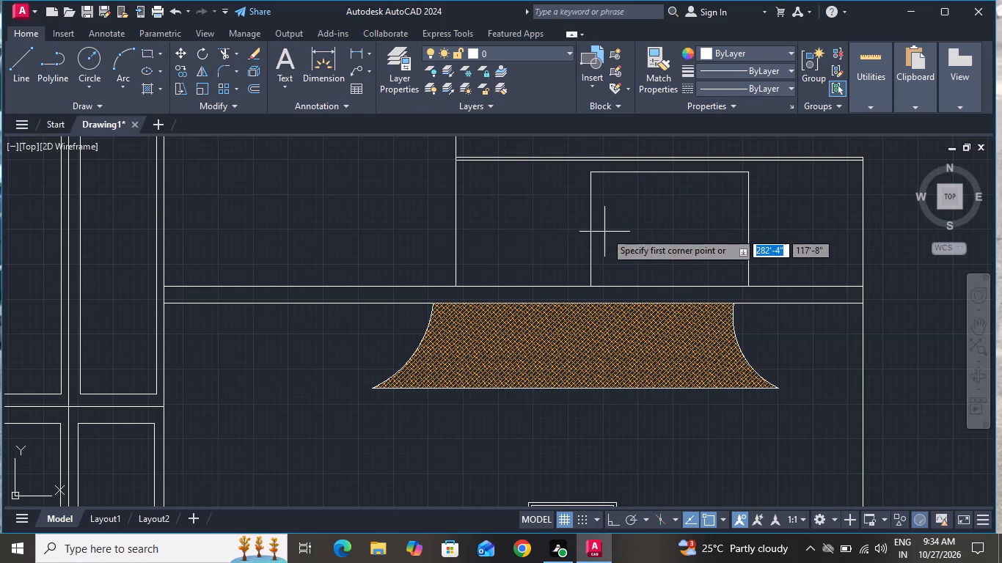
pyautogui.click(618, 213)
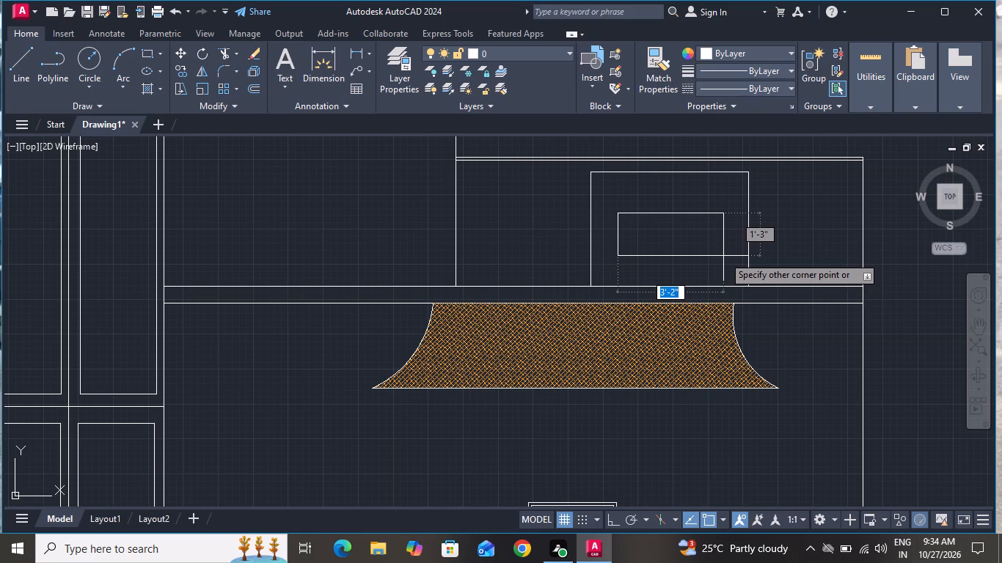
pyautogui.click(723, 256)
# Draw horizontal lines from both top corners of the frame to the parapet's side edges, continuing the frame's top line.
pyautogui.scroll(-1, 723, 320)
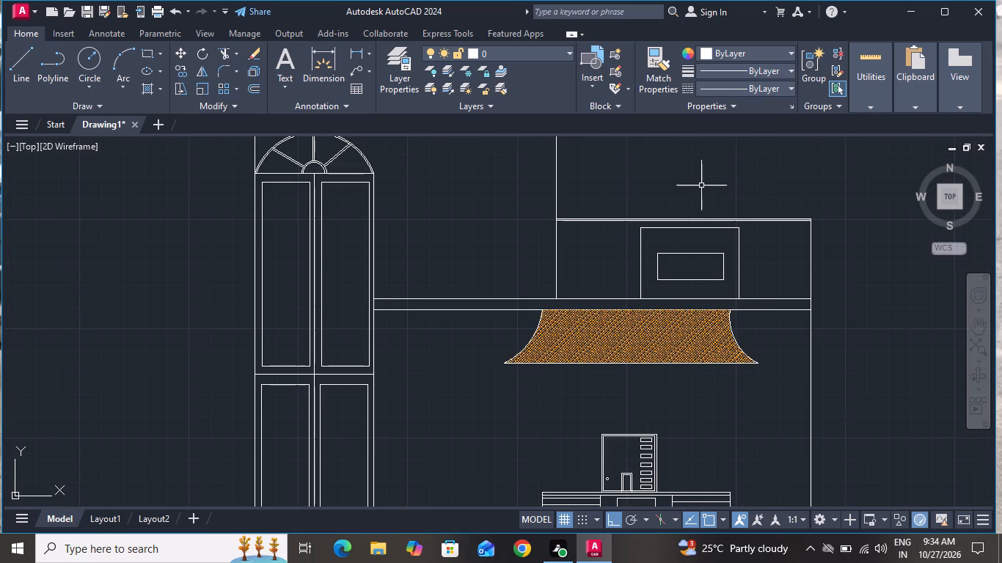
pyautogui.click(5, 61)
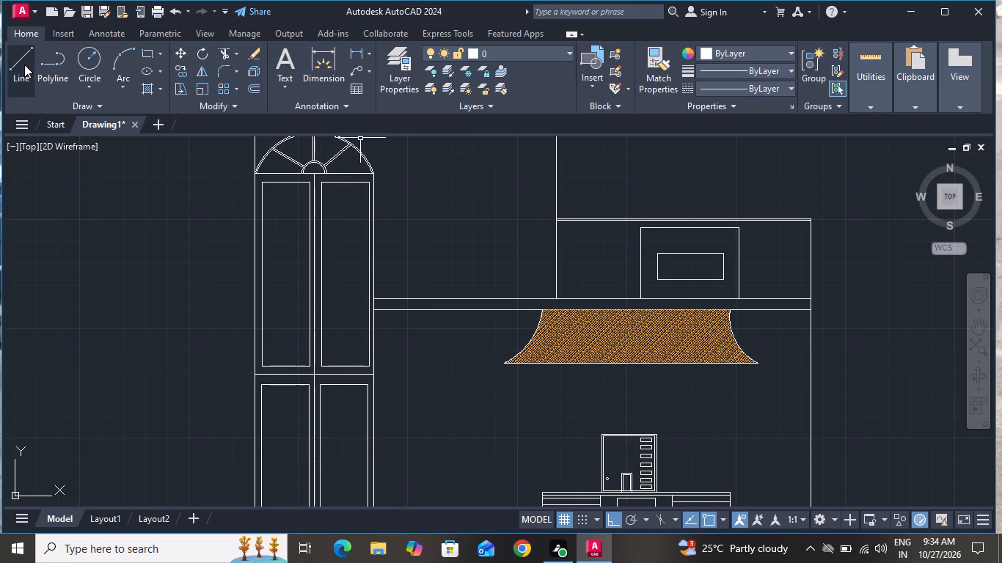
pyautogui.click(24, 65)
pyautogui.scroll(3, 670, 225)
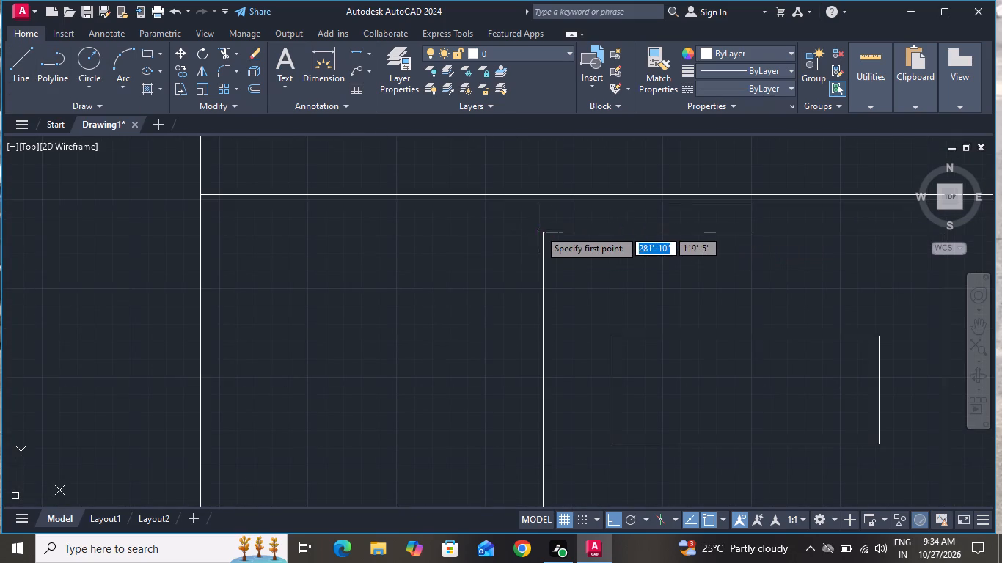
pyautogui.click(541, 230)
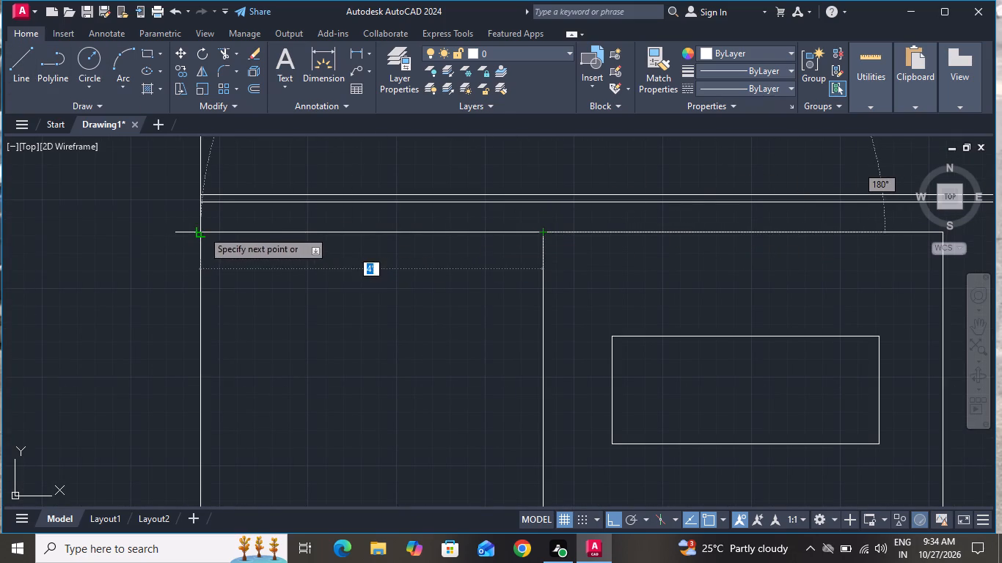
pyautogui.click(202, 230)
pyautogui.rightClick(213, 226)
pyautogui.click(243, 253)
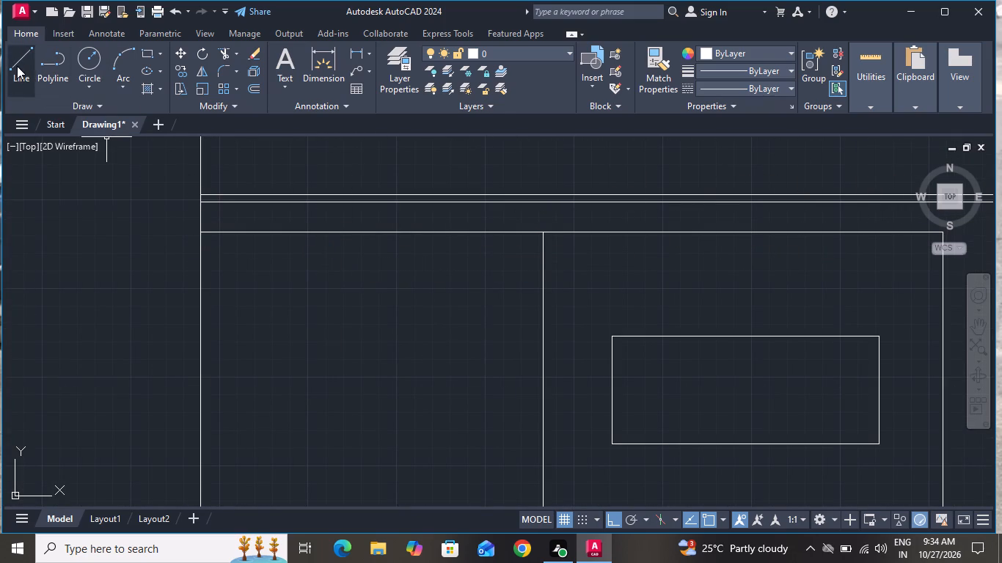
pyautogui.click(17, 65)
pyautogui.scroll(-2, 321, 279)
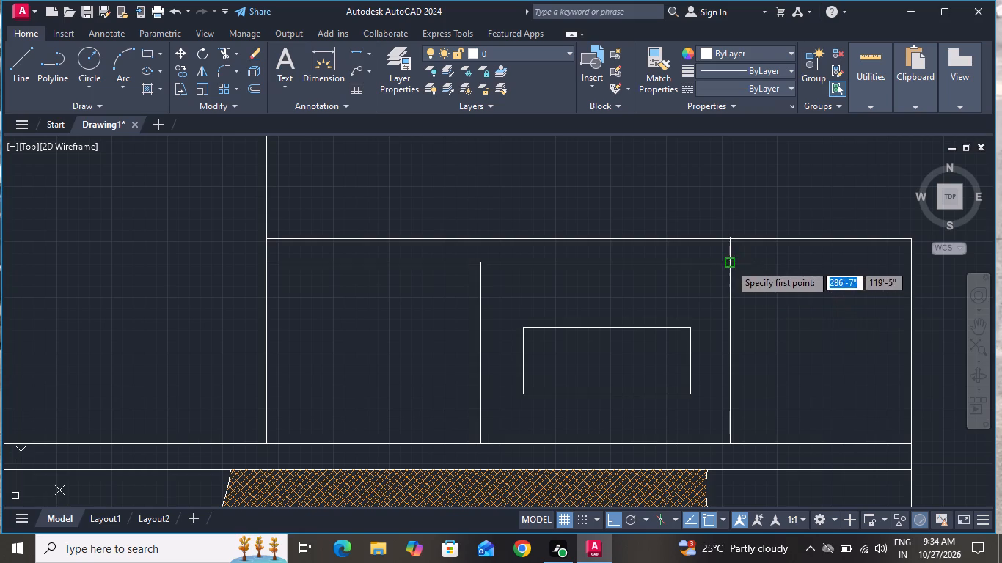
pyautogui.click(730, 264)
pyautogui.click(908, 261)
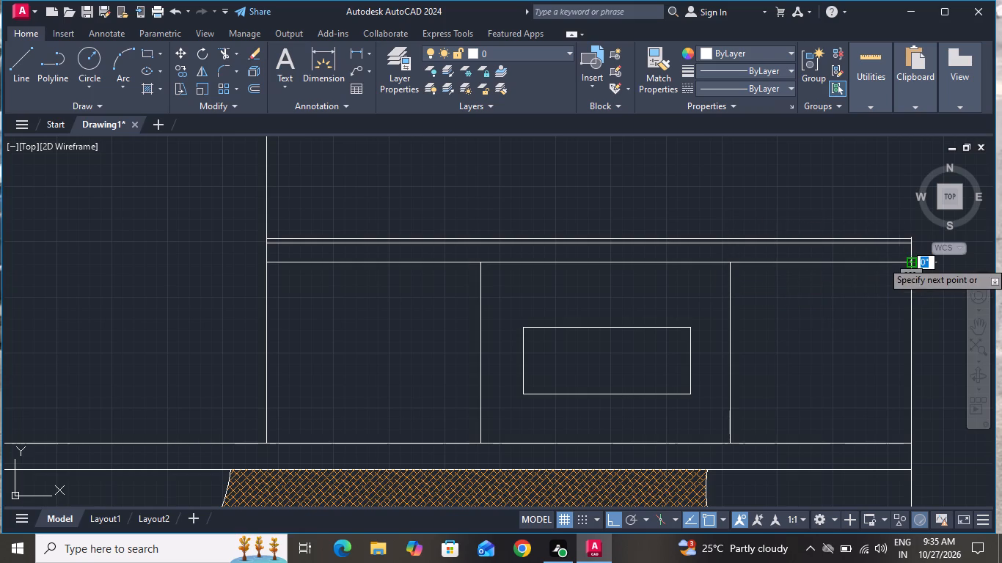
pyautogui.rightClick(909, 261)
pyautogui.click(939, 279)
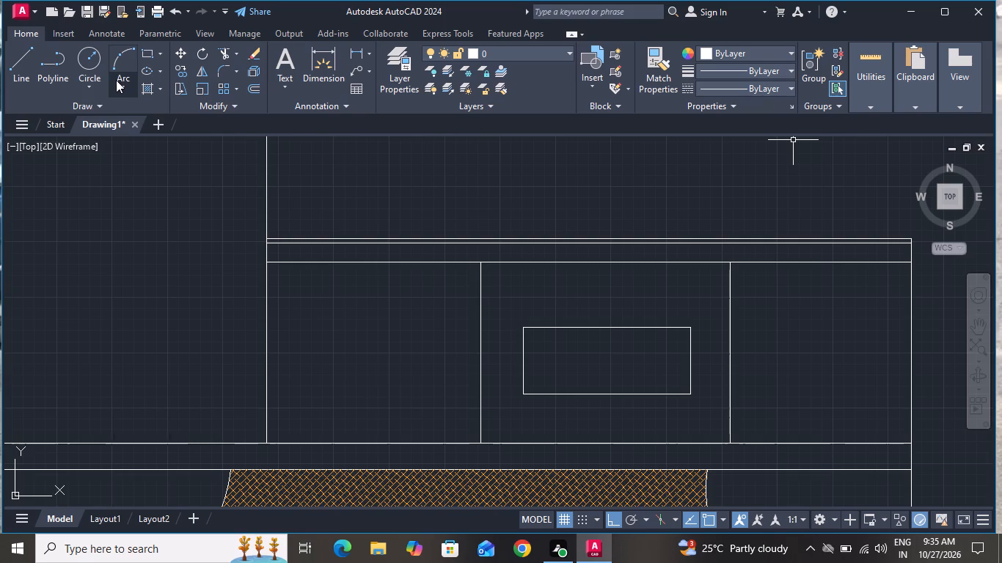
# Draw a rectangle about 4' wide and 8" high in the upper corner between the tower wall and the frame's near side.
pyautogui.click(144, 51)
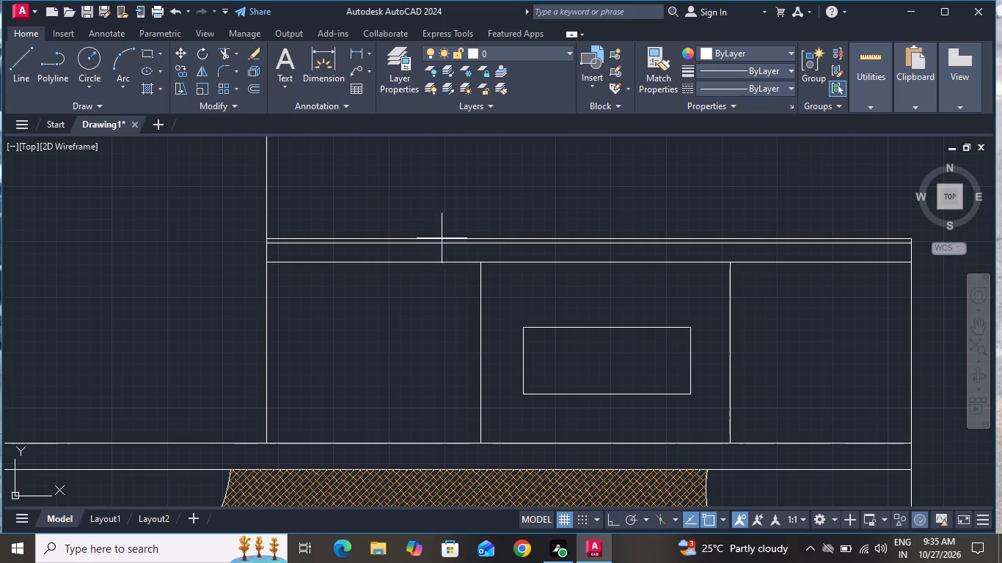
pyautogui.scroll(1, 521, 304)
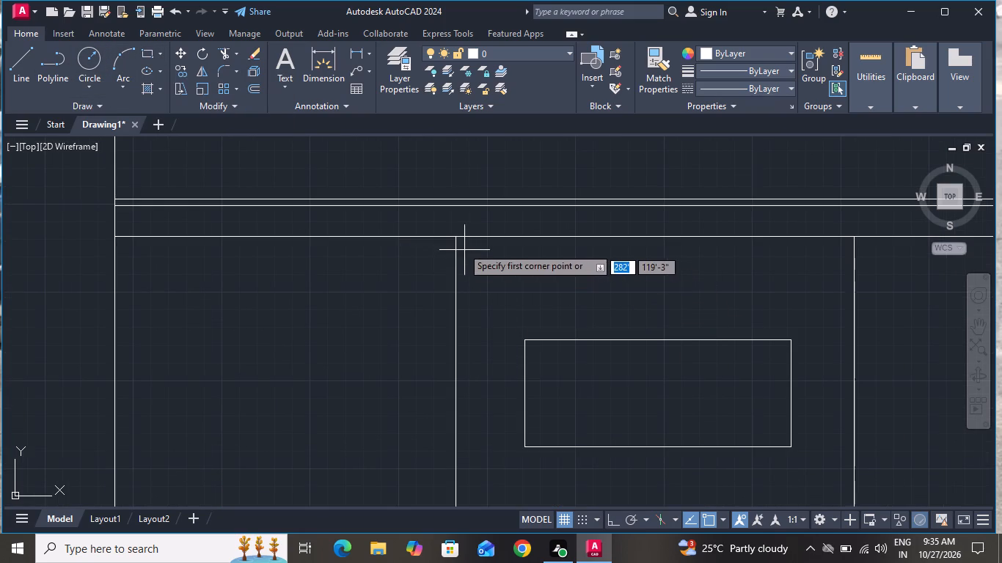
pyautogui.click(453, 238)
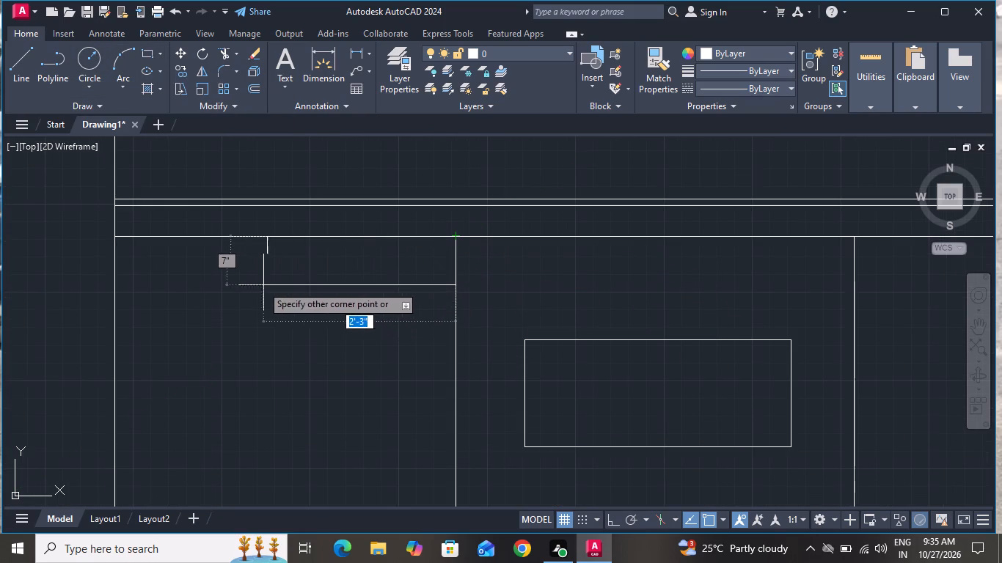
pyautogui.click(114, 292)
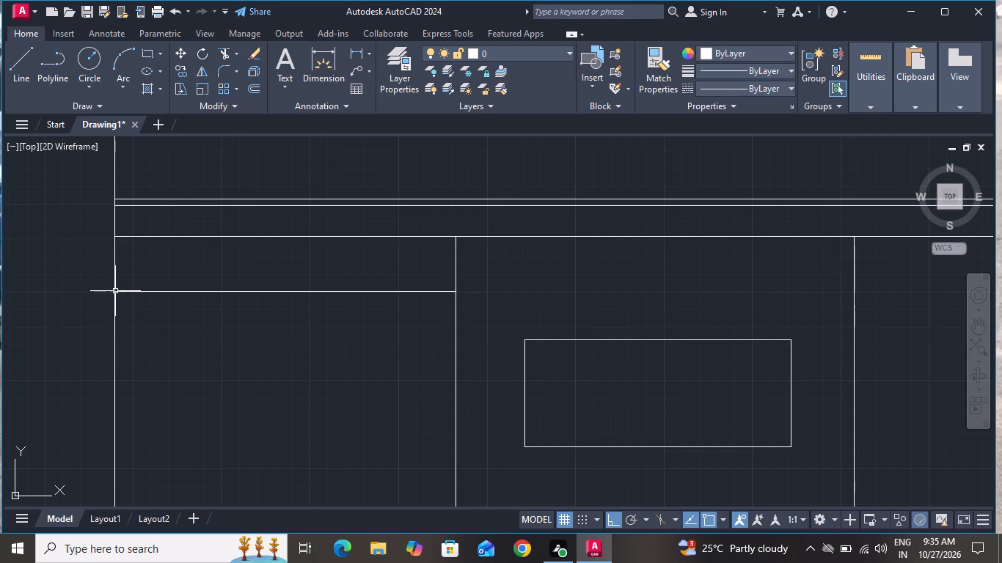
# Draw a rectangle about 3'-3" wide and 7" high directly below the first one, flush against the frame's near side.
pyautogui.scroll(-1, 373, 243)
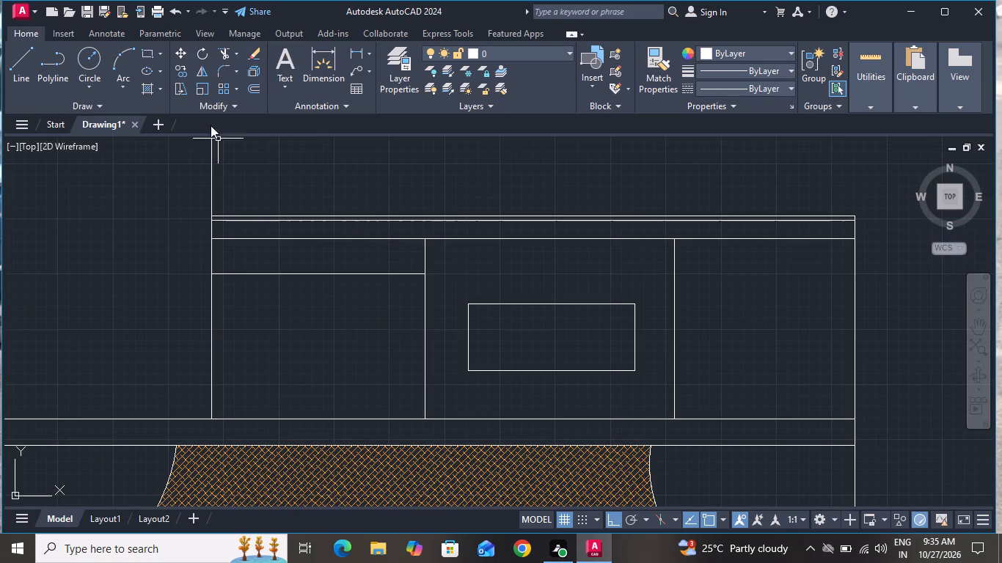
pyautogui.click(141, 51)
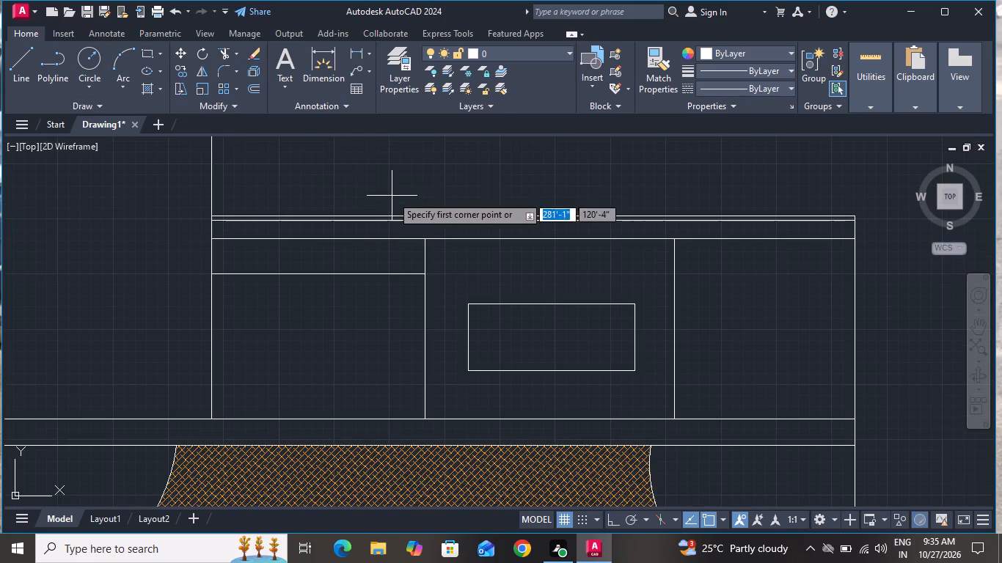
pyautogui.scroll(1, 437, 235)
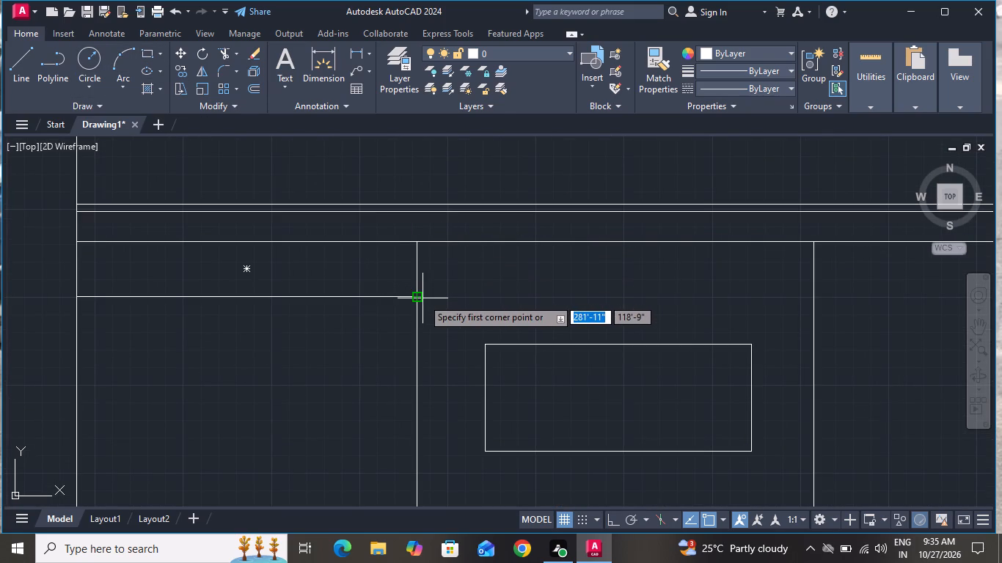
pyautogui.click(417, 298)
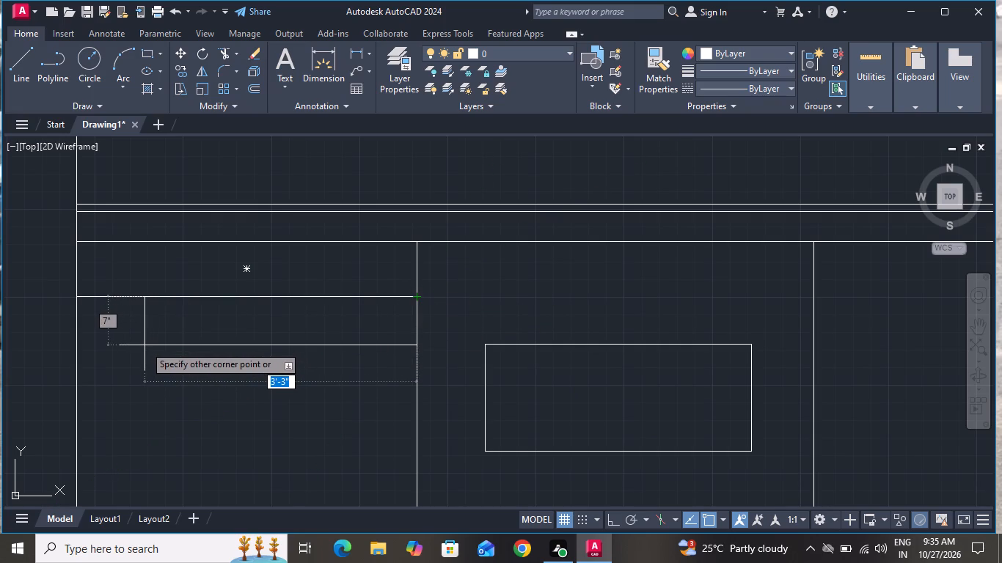
pyautogui.click(145, 345)
pyautogui.click(145, 345)
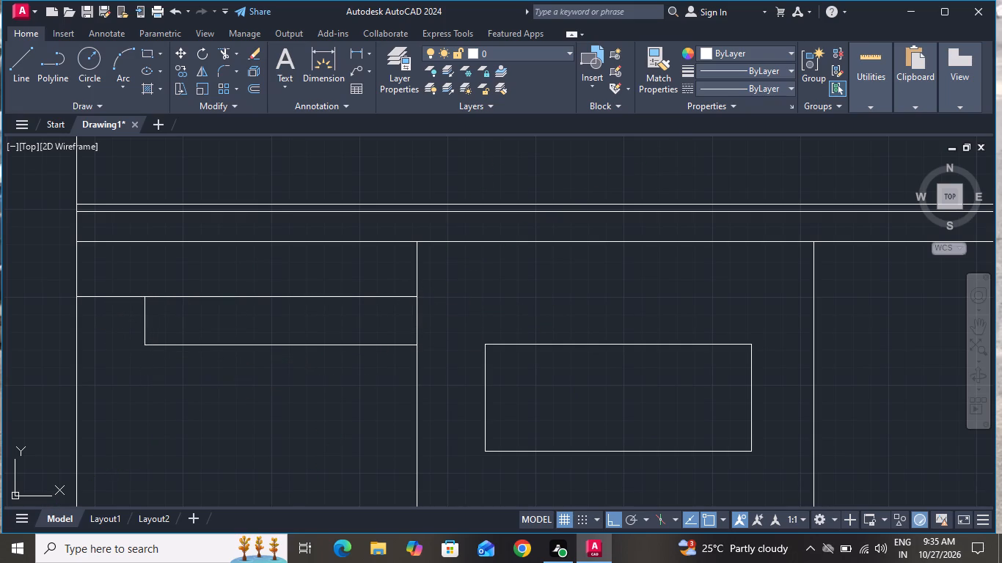
# Copy the 3'-3" wide rectangle straight down so the copy sits directly beneath the original.
pyautogui.click(180, 70)
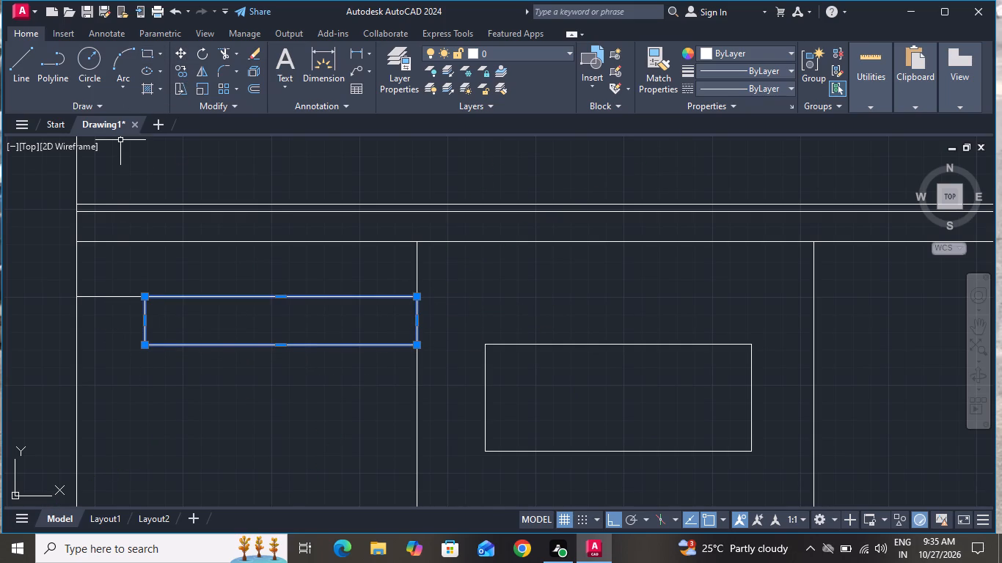
pyautogui.click(140, 298)
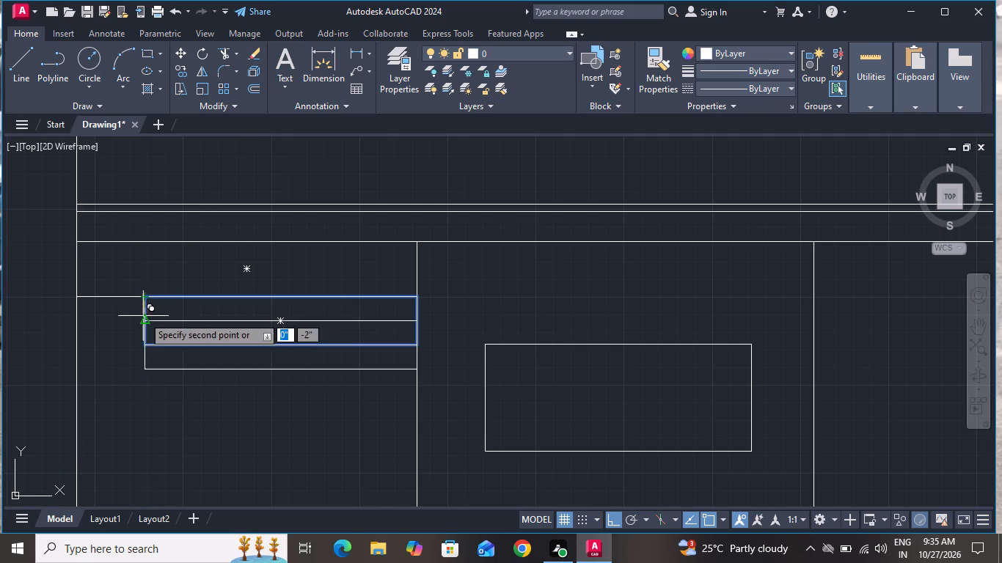
pyautogui.click(141, 345)
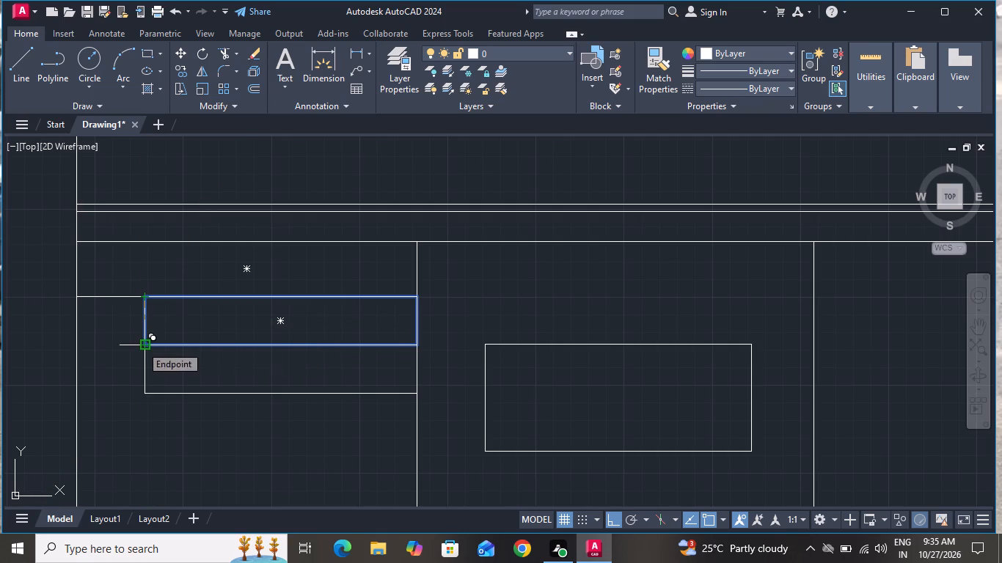
pyautogui.scroll(-2, 375, 238)
pyautogui.rightClick(373, 254)
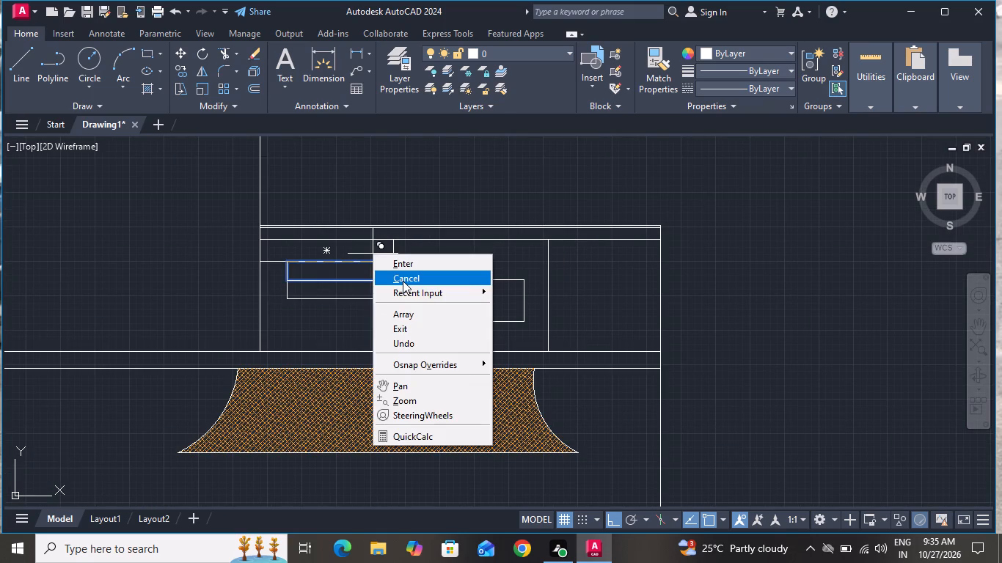
pyautogui.click(402, 281)
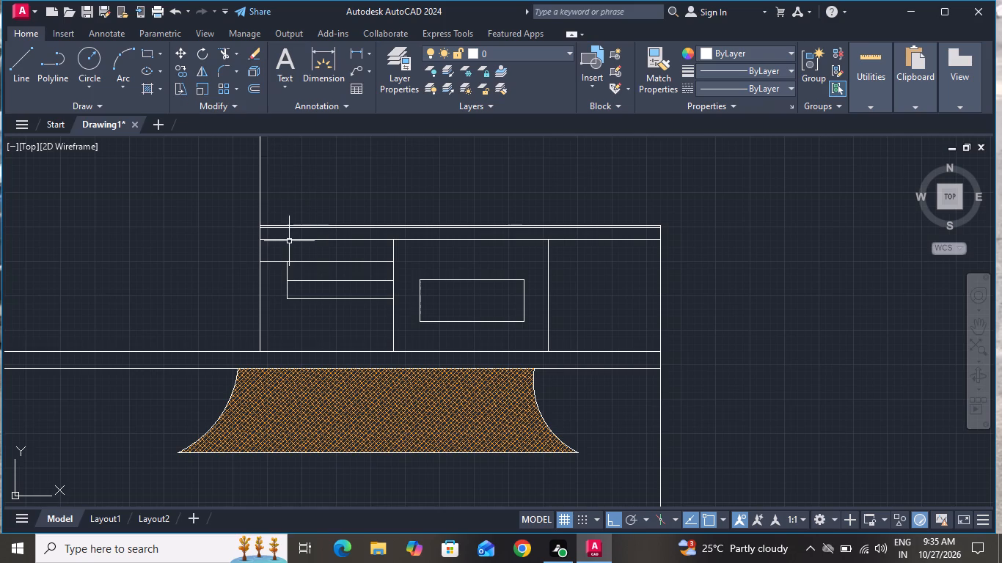
# Copy the 4' wide rectangle straight down twice, about 1'-10" and 2'-7" below the original, under the shorter rectangles.
pyautogui.click(278, 260)
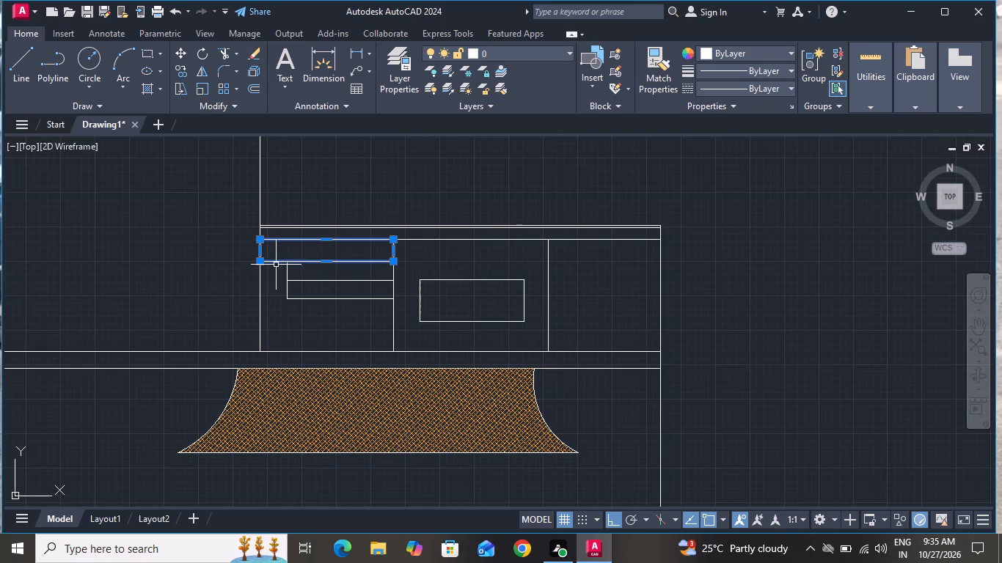
pyautogui.click(182, 70)
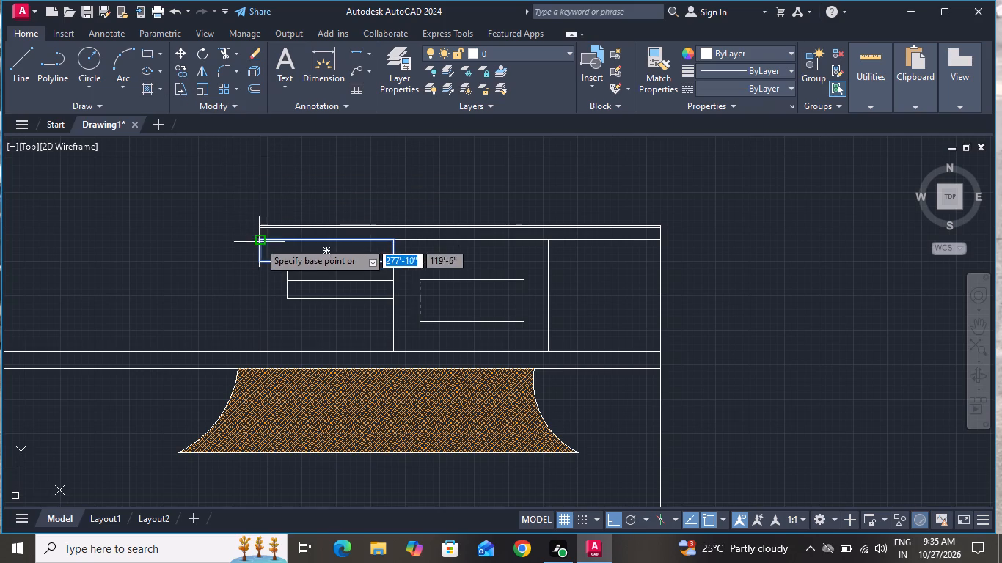
pyautogui.click(260, 240)
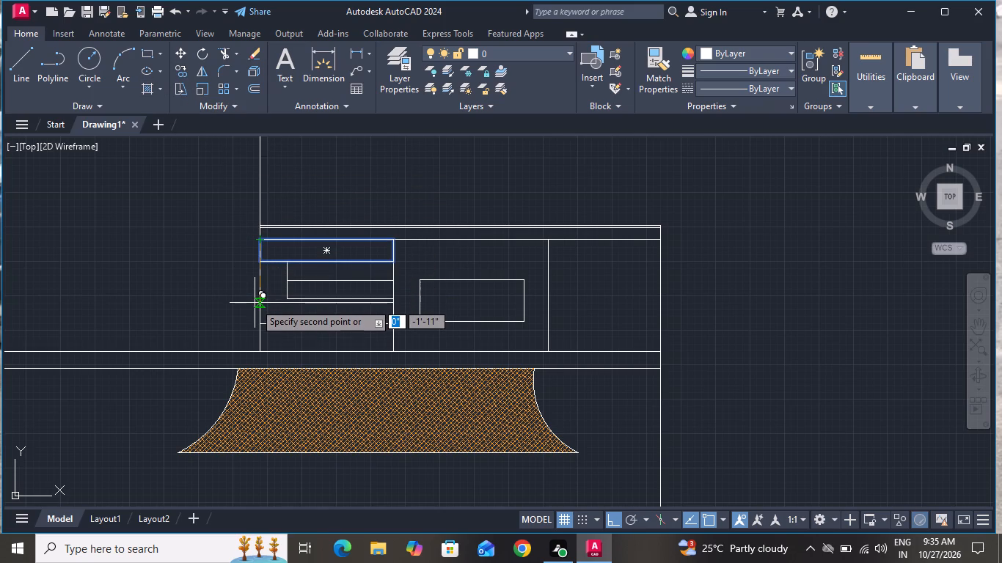
pyautogui.click(257, 300)
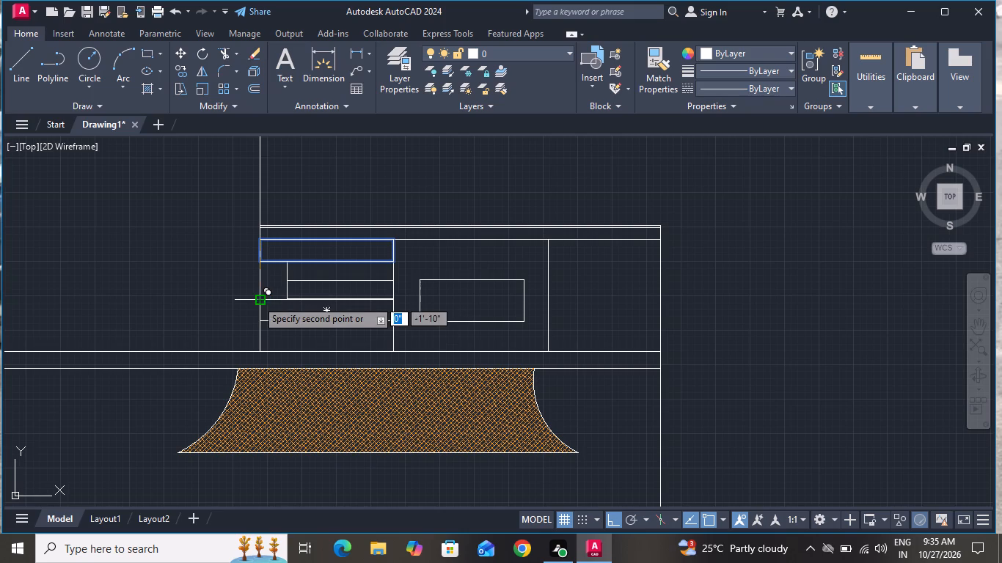
pyautogui.scroll(2, 261, 328)
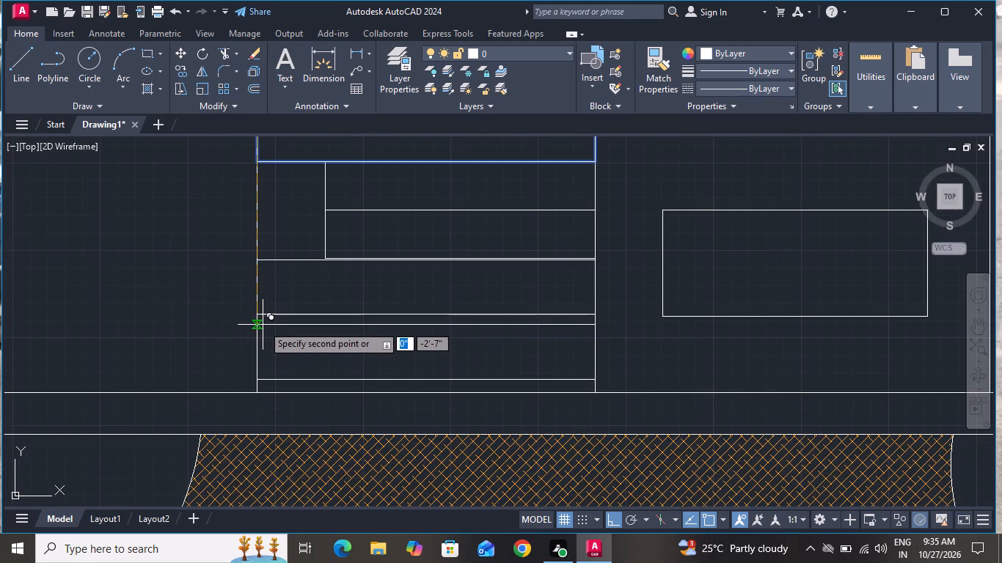
pyautogui.click(263, 324)
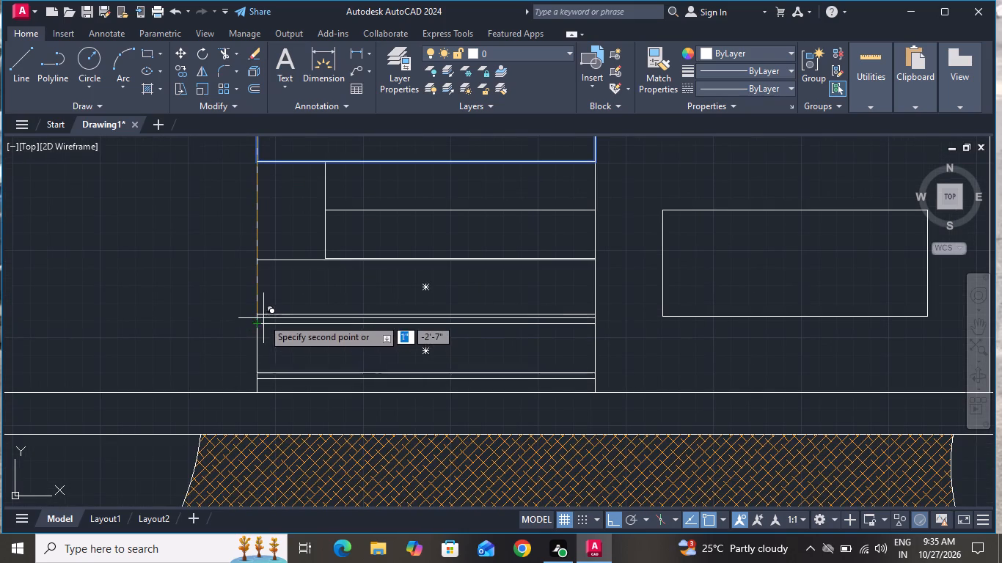
# Place three more copies of the 4' wide rectangle: two stacked from the frame's far top corner, one at the central rectangle's nearby top corner.
pyautogui.scroll(-1, 263, 318)
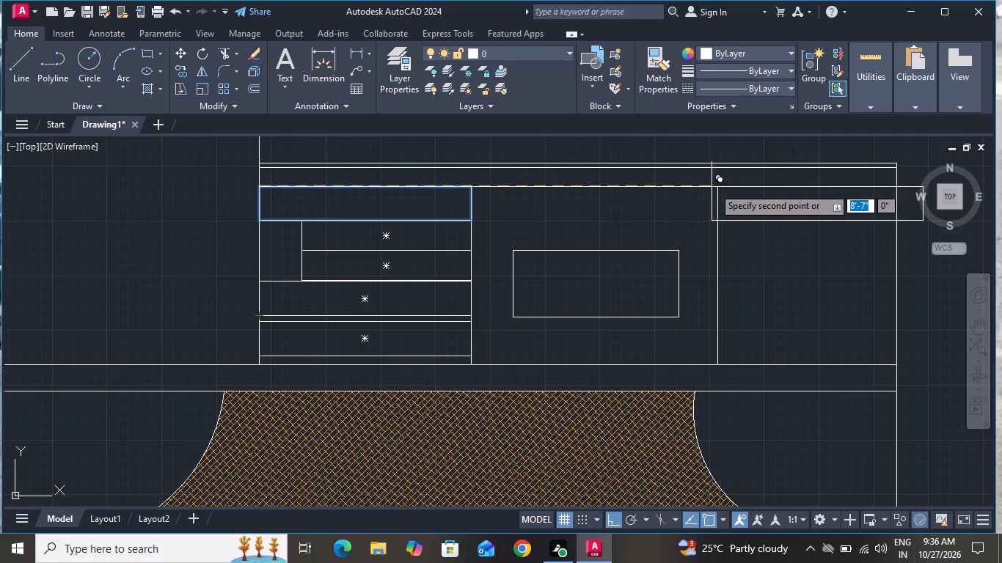
pyautogui.click(713, 186)
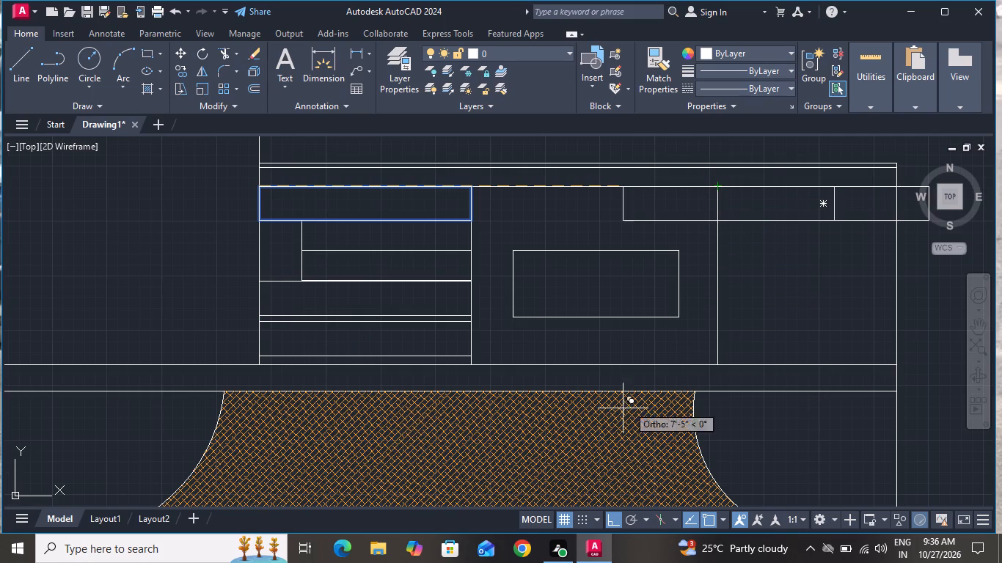
pyautogui.click(618, 523)
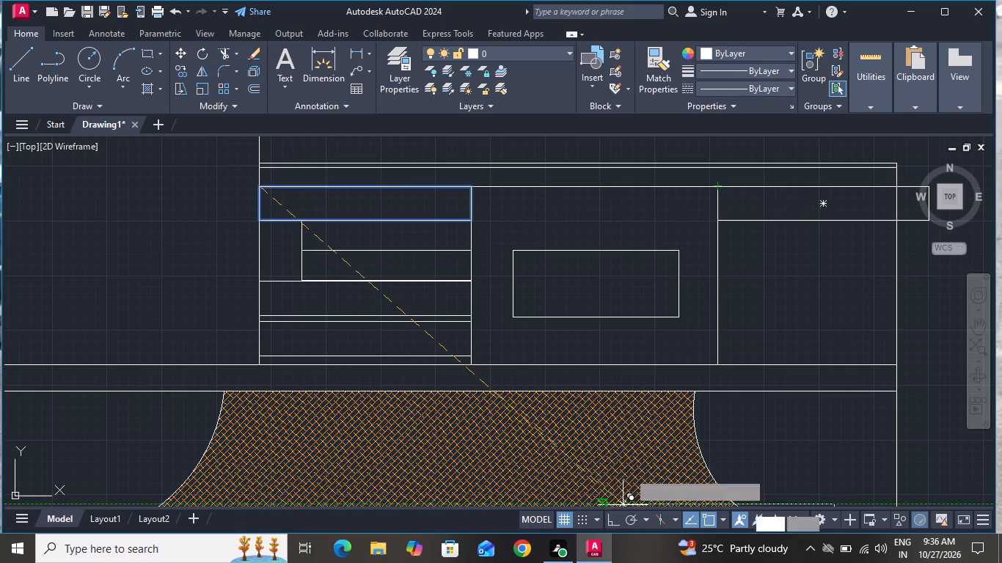
pyautogui.scroll(1, 738, 240)
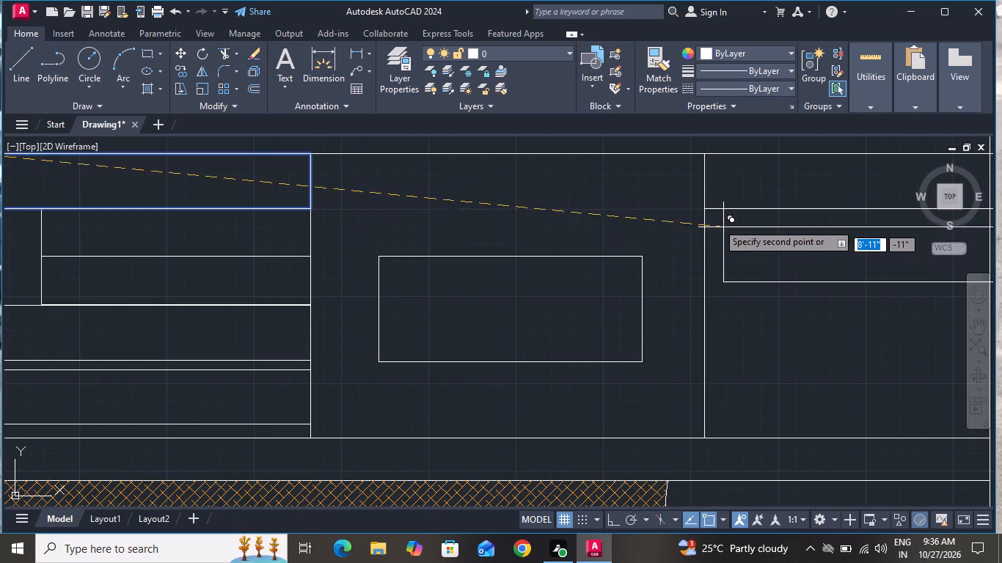
pyautogui.click(700, 212)
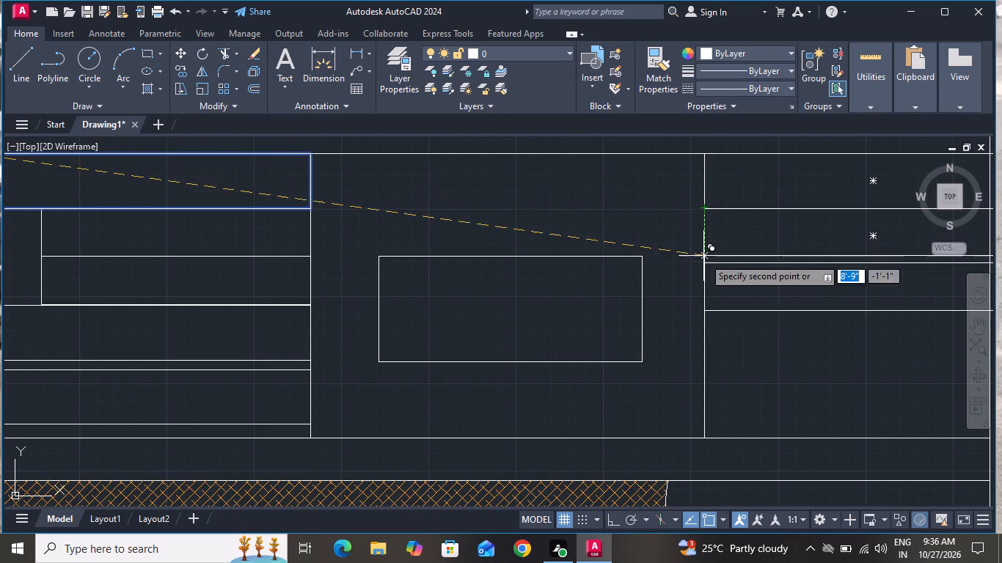
pyautogui.scroll(-1, 551, 277)
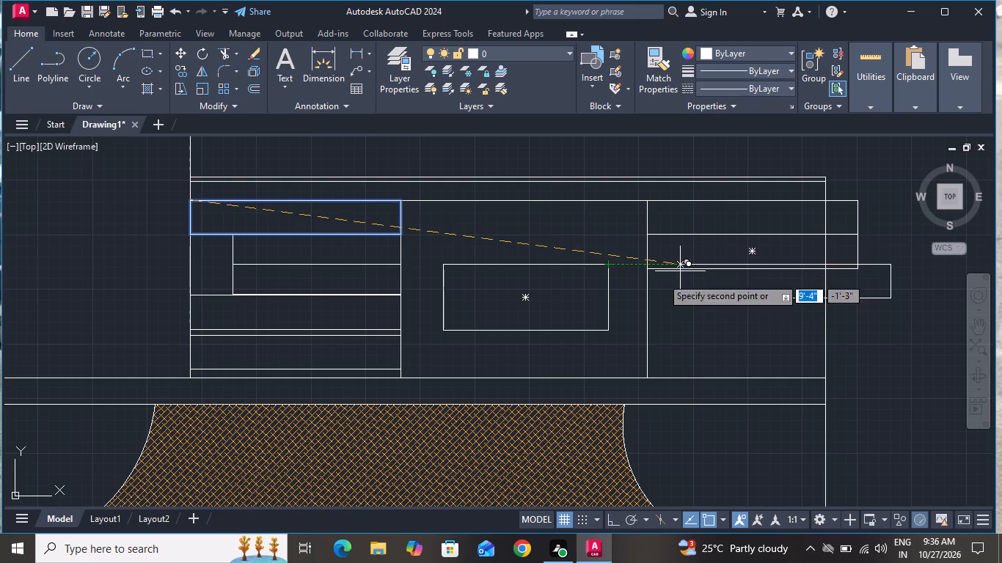
pyautogui.click(609, 271)
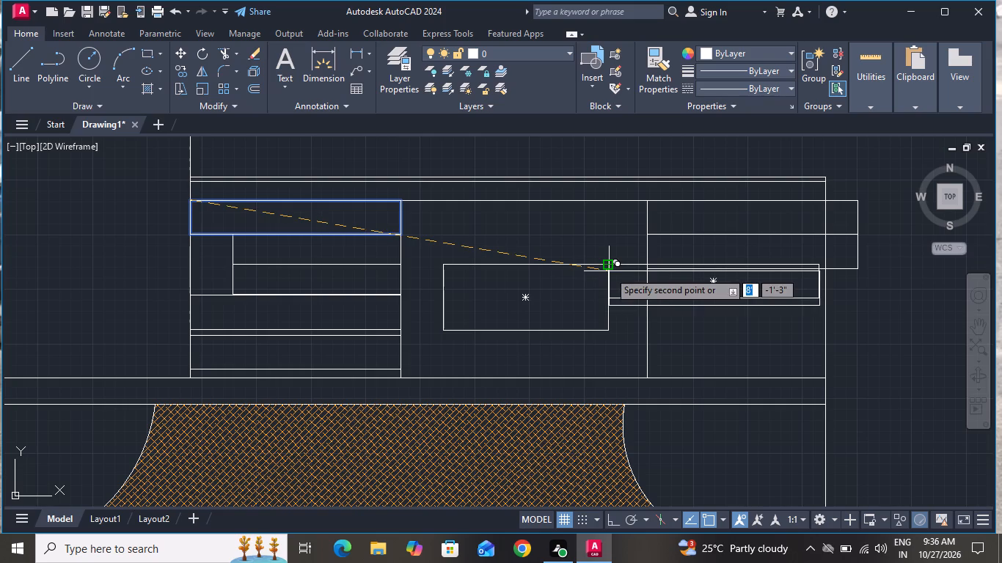
pyautogui.rightClick(604, 278)
pyautogui.click(633, 298)
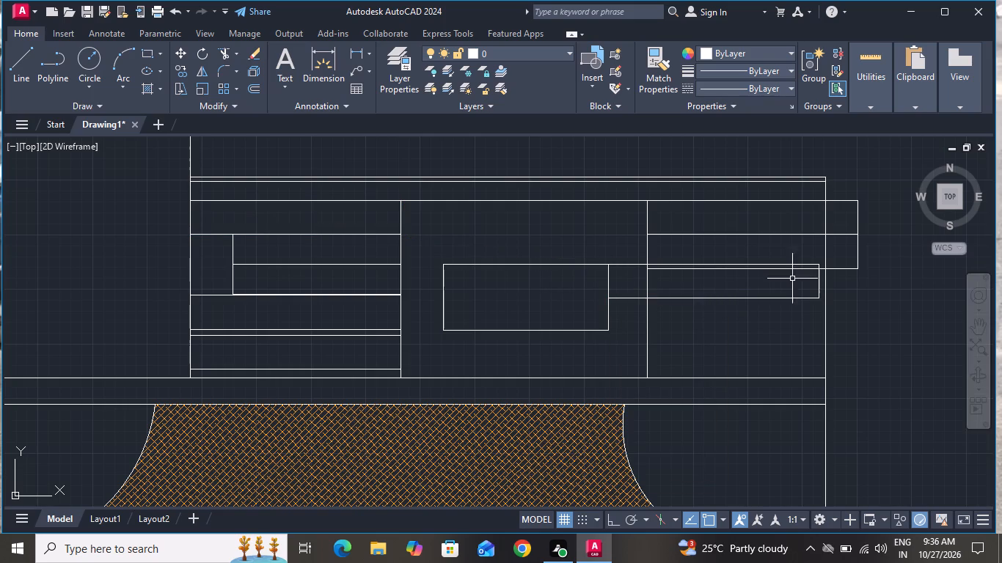
# Move the copy beside the central rectangle down about 1" so its top edge aligns with the bottom of the stacked copies.
pyautogui.click(707, 295)
pyautogui.click(696, 313)
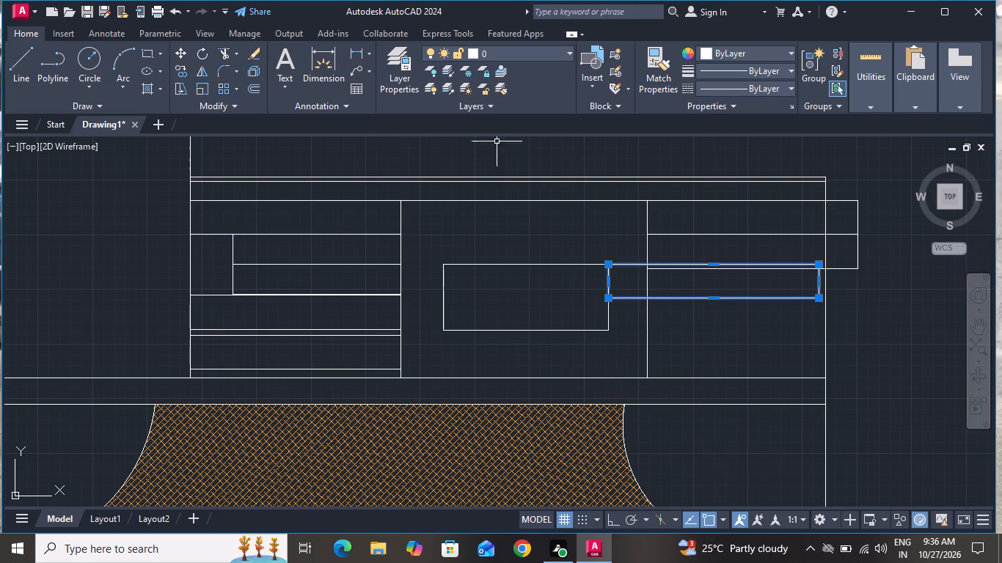
pyautogui.click(185, 48)
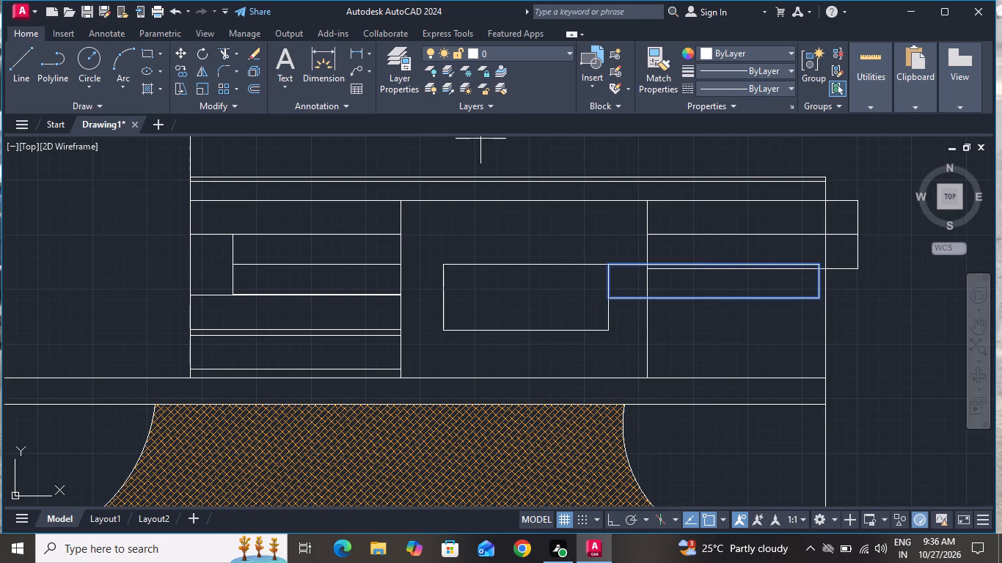
pyautogui.scroll(2, 871, 265)
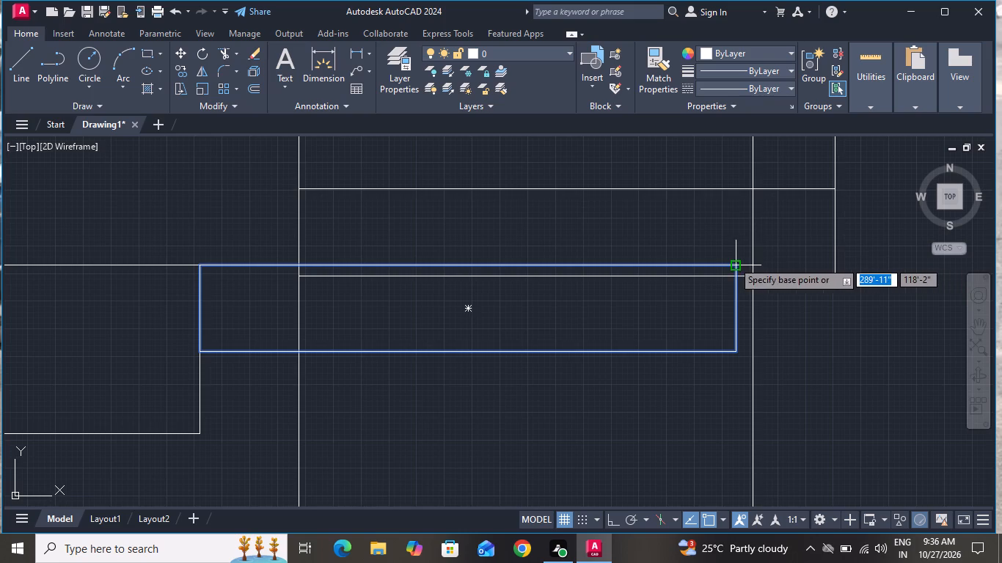
pyautogui.click(733, 261)
pyautogui.click(733, 279)
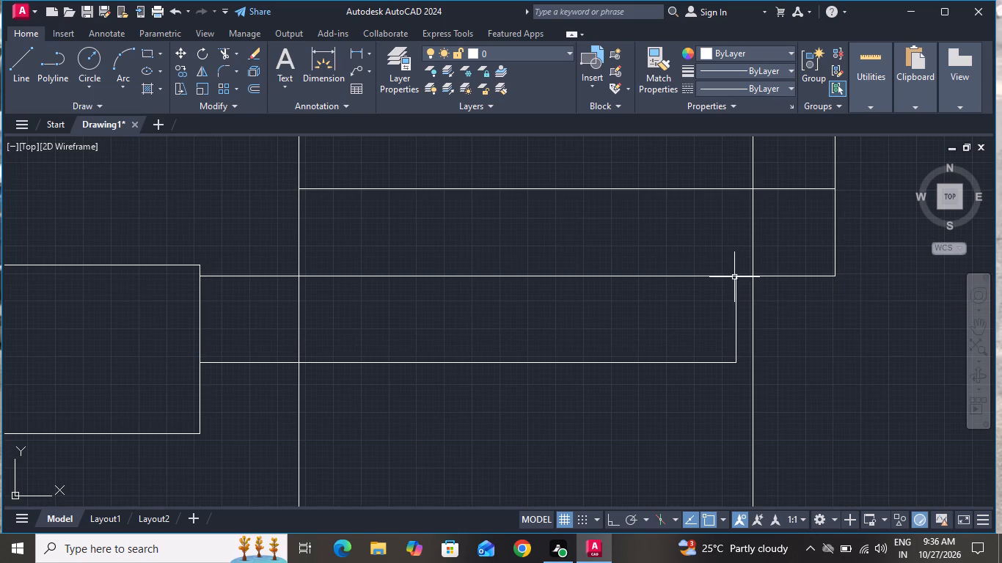
# Copy the 4' wide rectangle beside the central rectangle about 8" down and 3" toward the central rectangle.
pyautogui.scroll(-1, 736, 278)
pyautogui.click(710, 331)
pyautogui.click(660, 364)
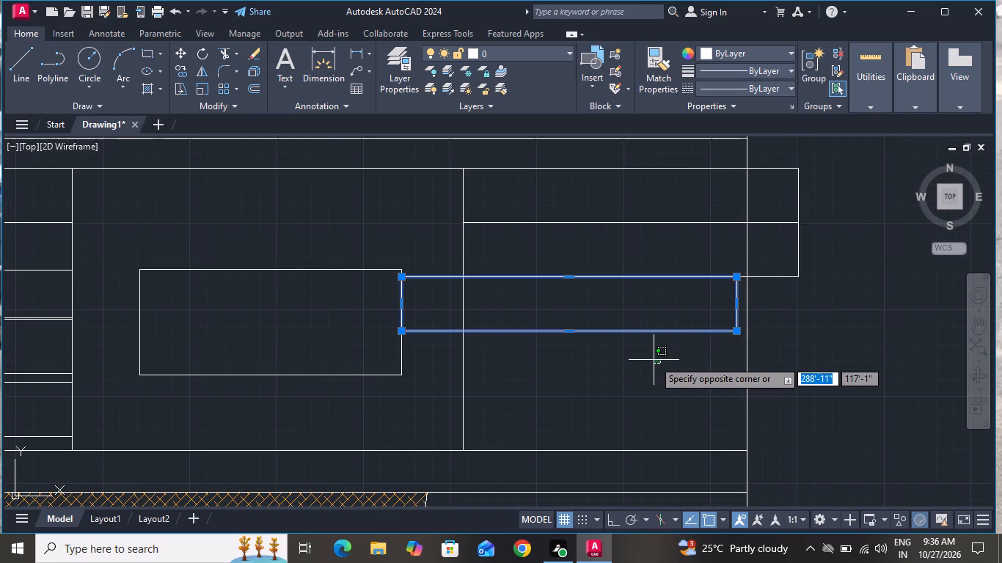
pyautogui.click(526, 295)
pyautogui.click(183, 74)
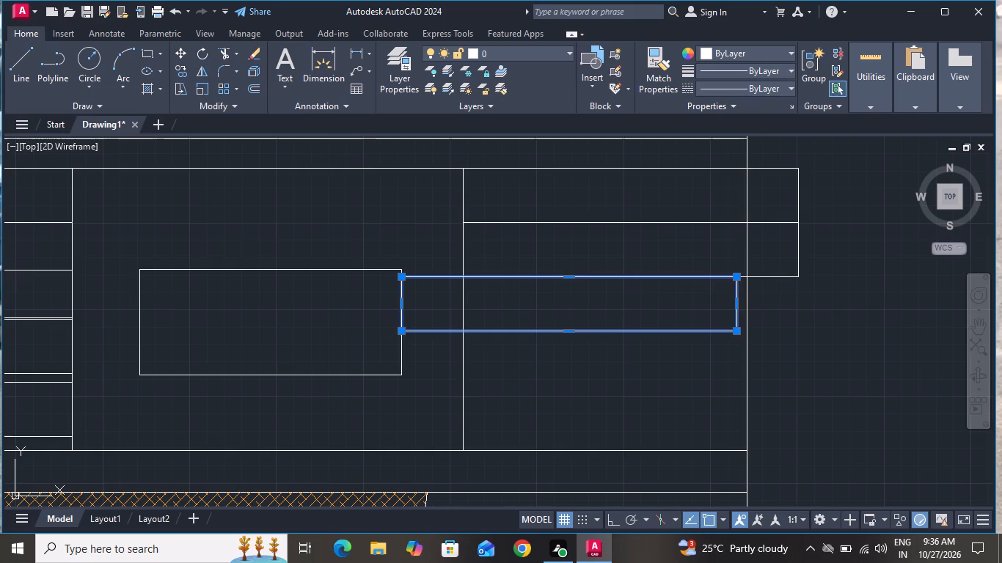
pyautogui.click(734, 275)
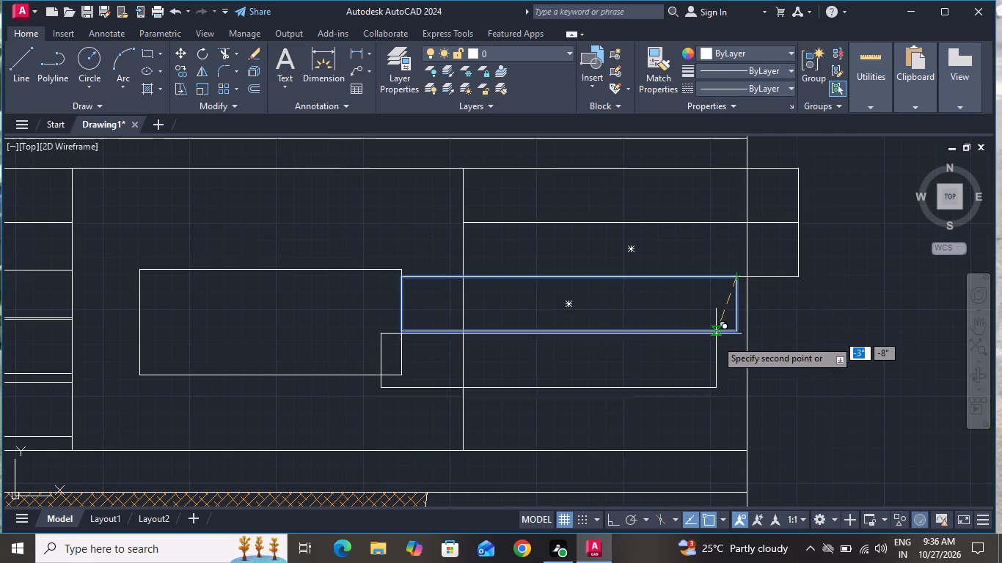
pyautogui.click(715, 331)
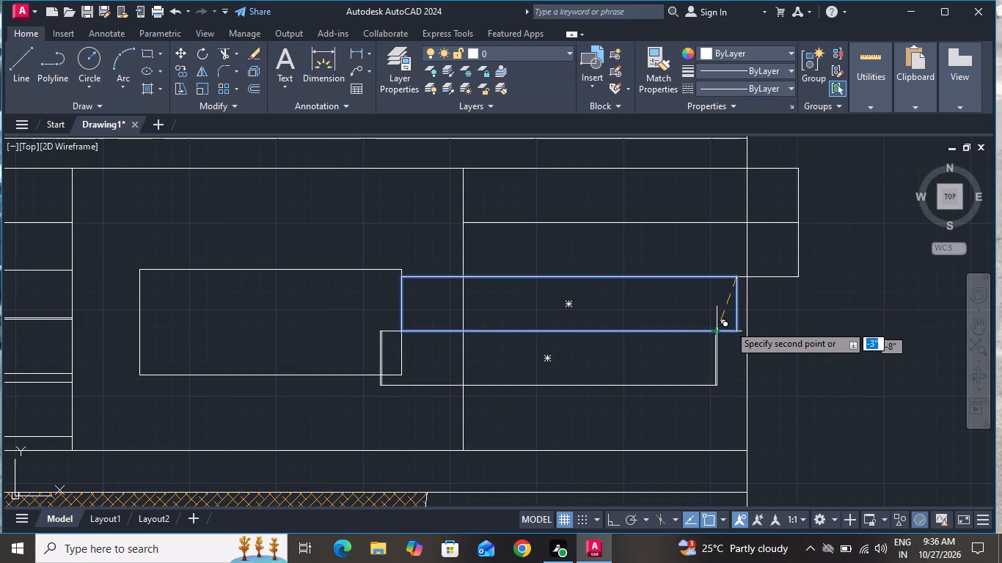
pyautogui.rightClick(723, 325)
pyautogui.click(747, 346)
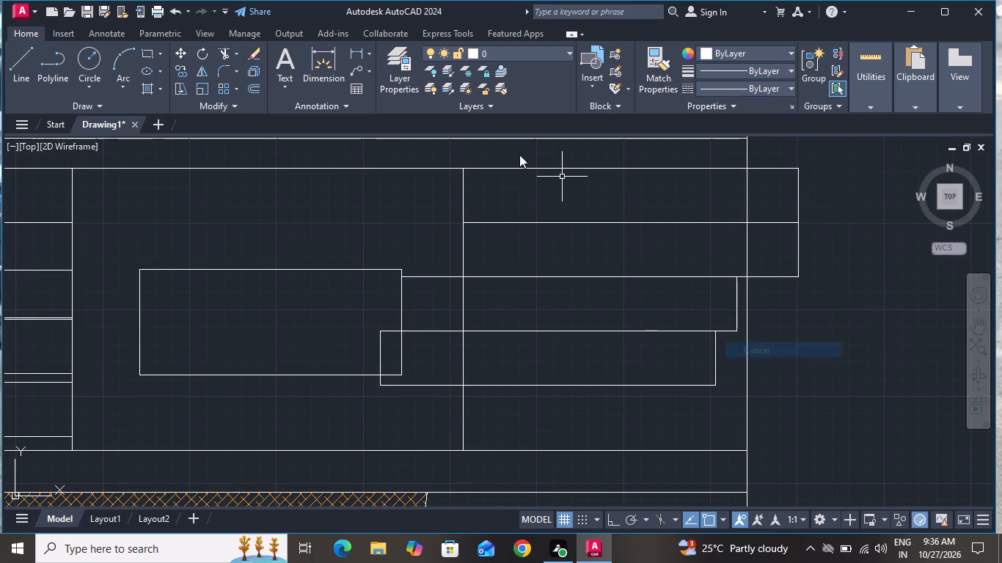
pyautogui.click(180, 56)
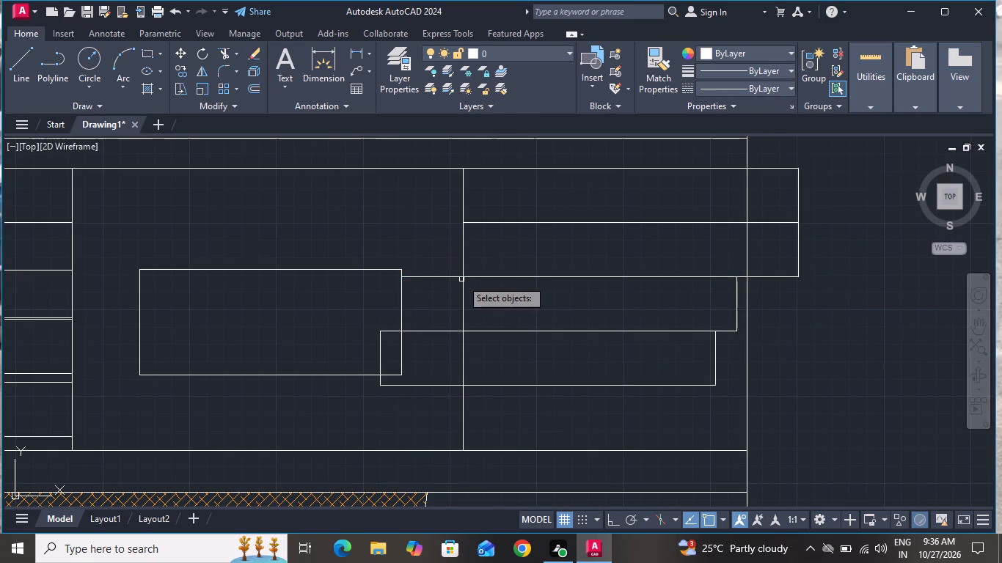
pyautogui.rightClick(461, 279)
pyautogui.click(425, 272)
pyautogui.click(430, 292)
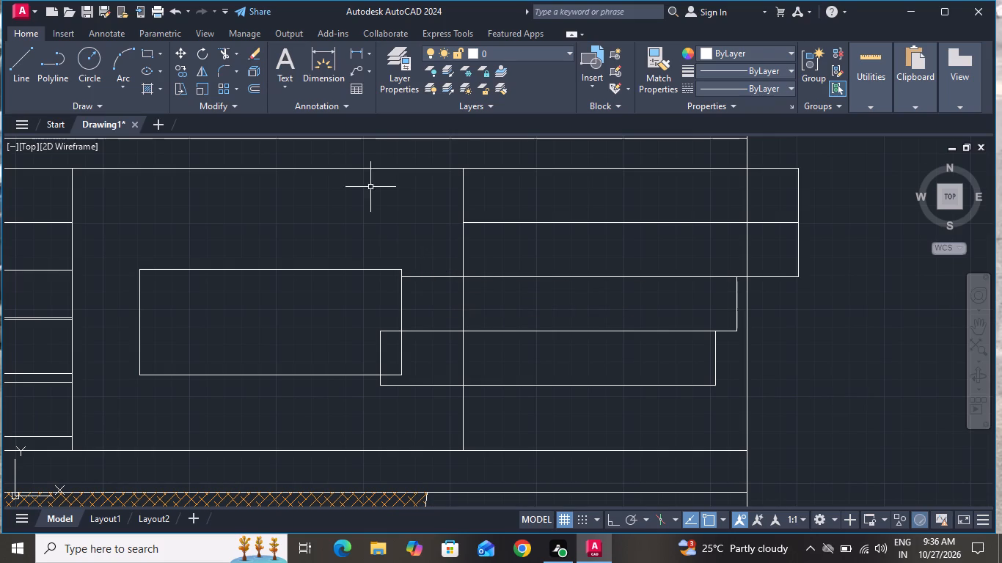
# Move the upper of the two staggered rectangles sideways about 3" so its ends align with the copy beneath it.
pyautogui.click(450, 271)
pyautogui.click(435, 289)
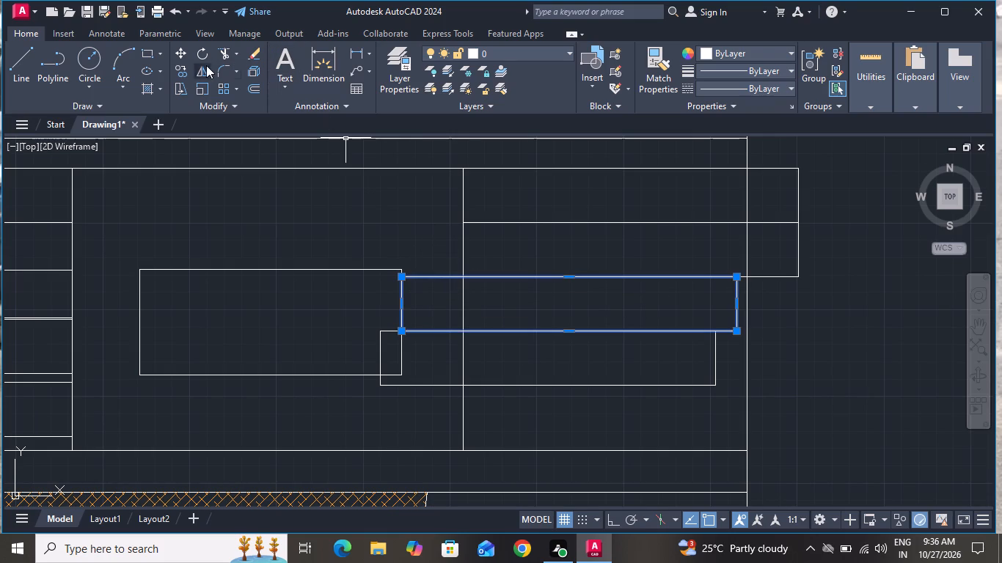
pyautogui.click(186, 57)
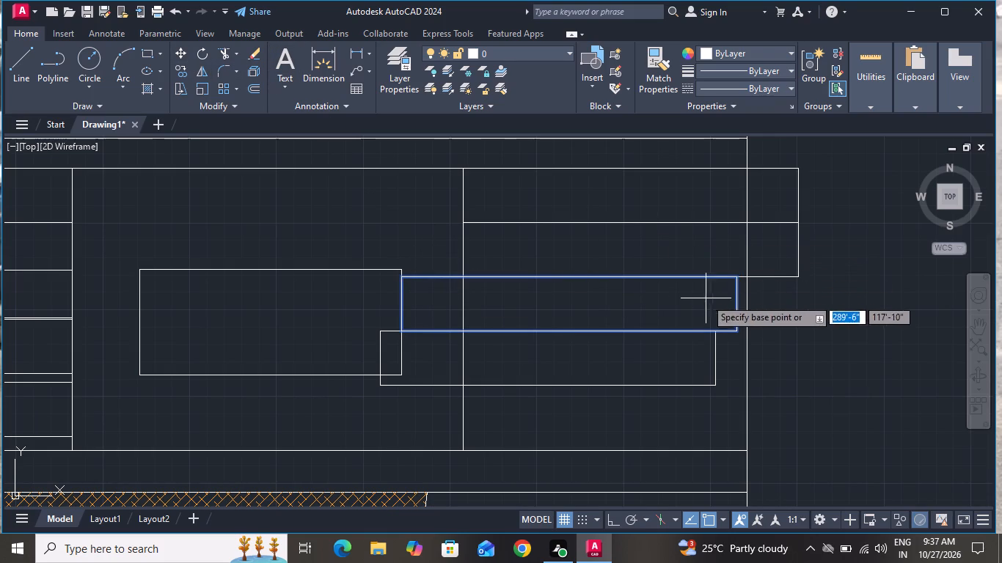
pyautogui.click(736, 328)
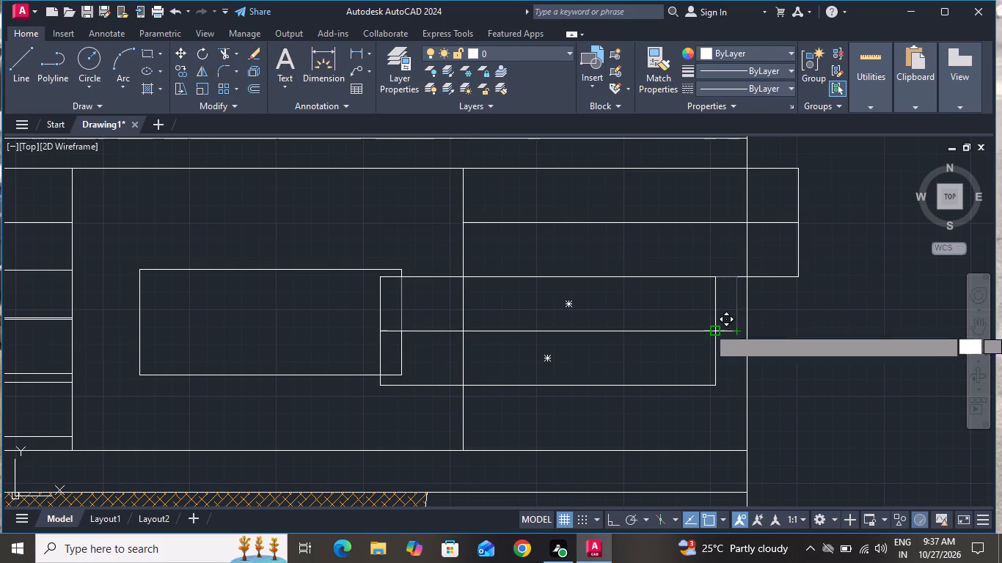
pyautogui.click(719, 328)
# Trim away the parts of the two aligned rectangles that extend past the vertical divider toward and into the central rectangle.
pyautogui.scroll(-2, 719, 328)
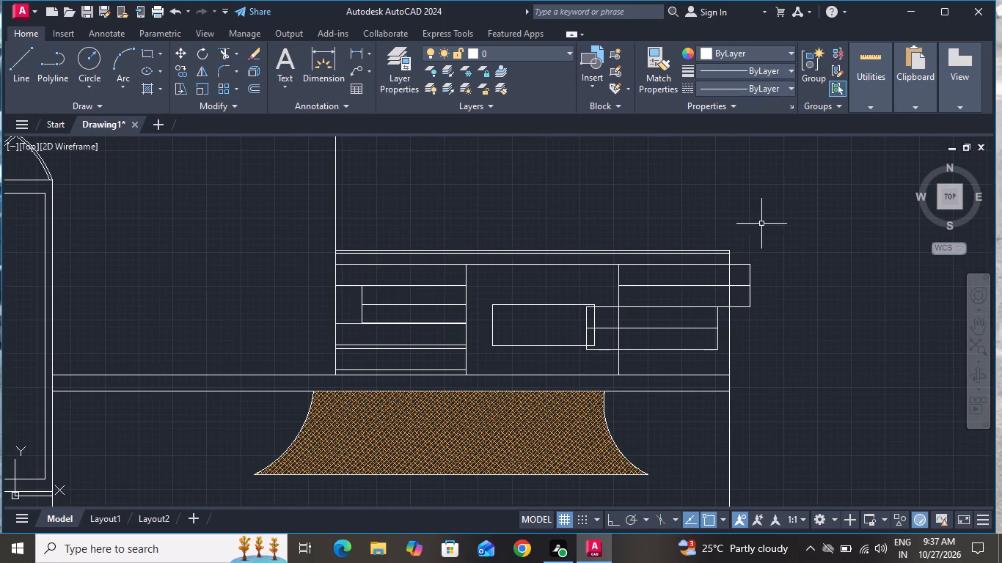
pyautogui.click(229, 56)
pyautogui.scroll(2, 619, 348)
pyautogui.click(582, 373)
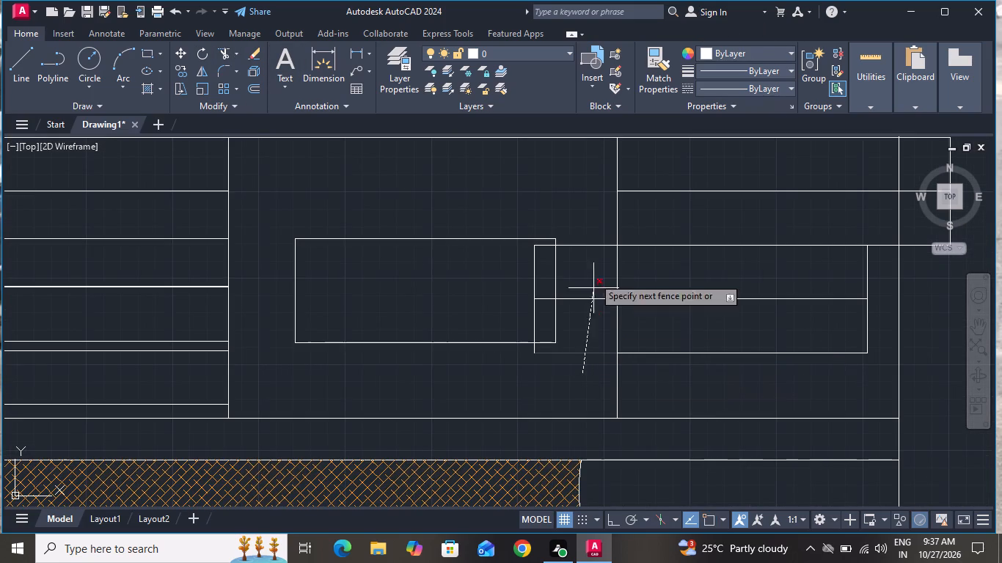
pyautogui.click(593, 198)
pyautogui.click(542, 279)
pyautogui.click(522, 289)
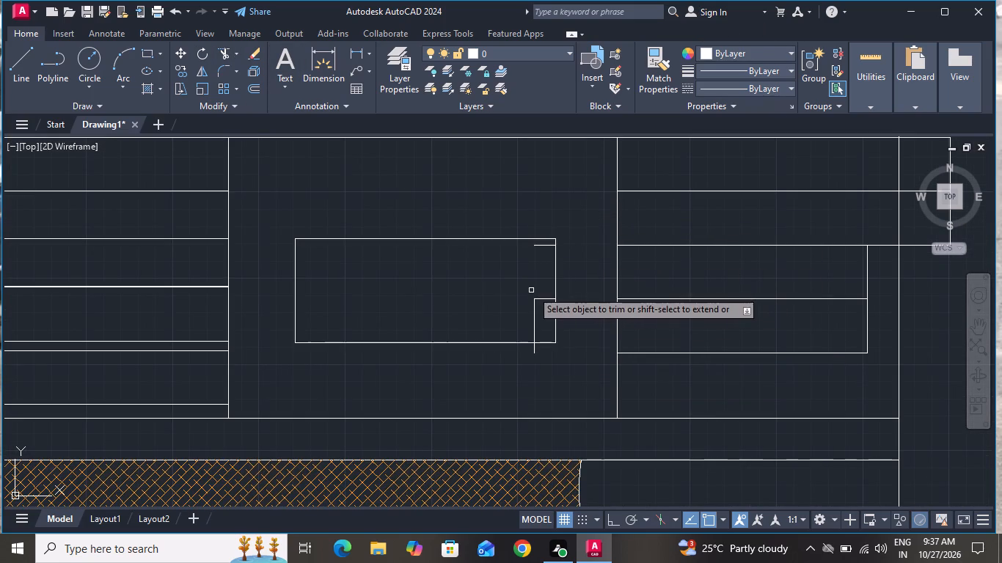
pyautogui.click(535, 292)
pyautogui.click(541, 315)
pyautogui.click(536, 328)
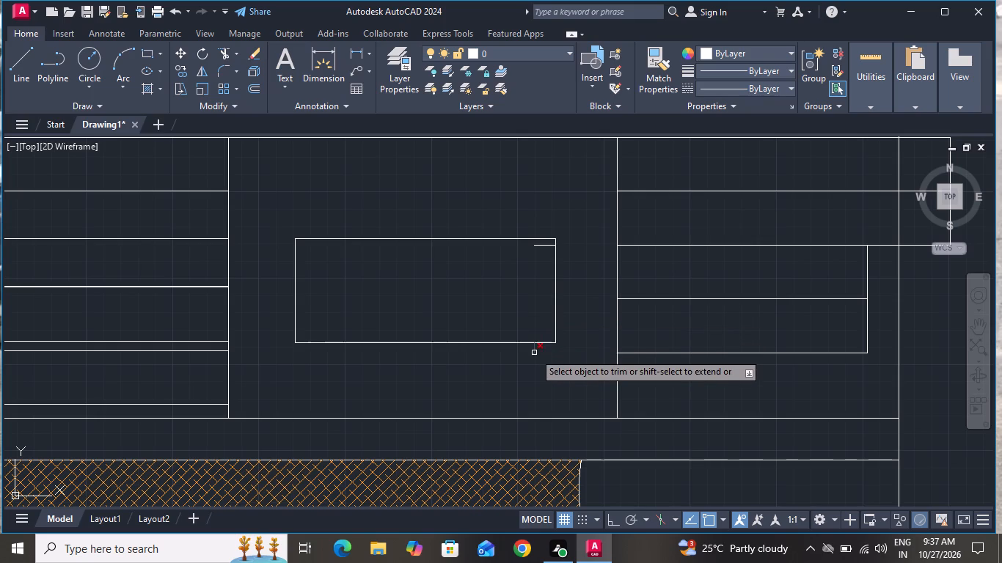
pyautogui.click(534, 353)
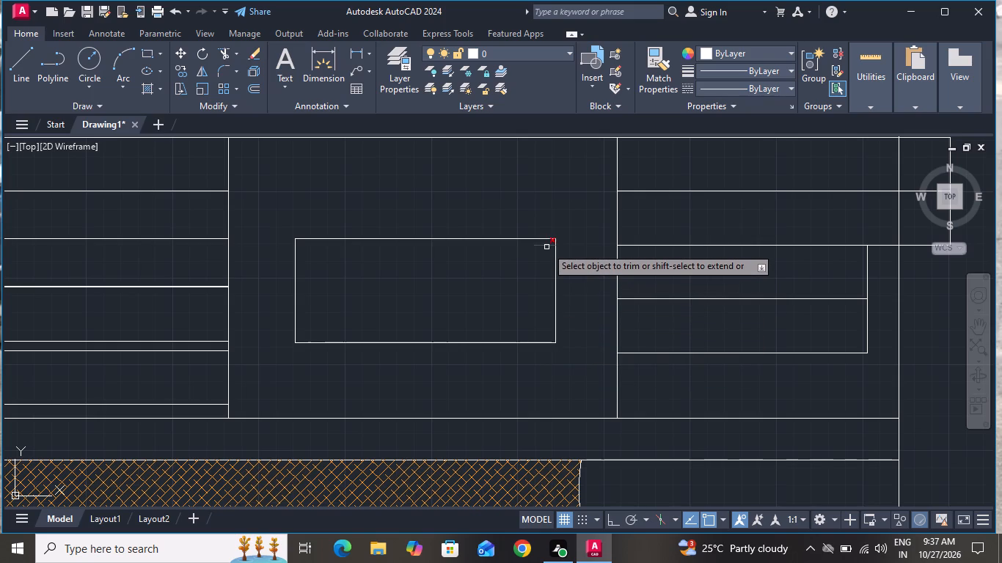
pyautogui.click(546, 244)
# Trim off the ends of the two upper stacked rectangles that overhang the parapet's outer wall line.
pyautogui.scroll(-1, 355, 321)
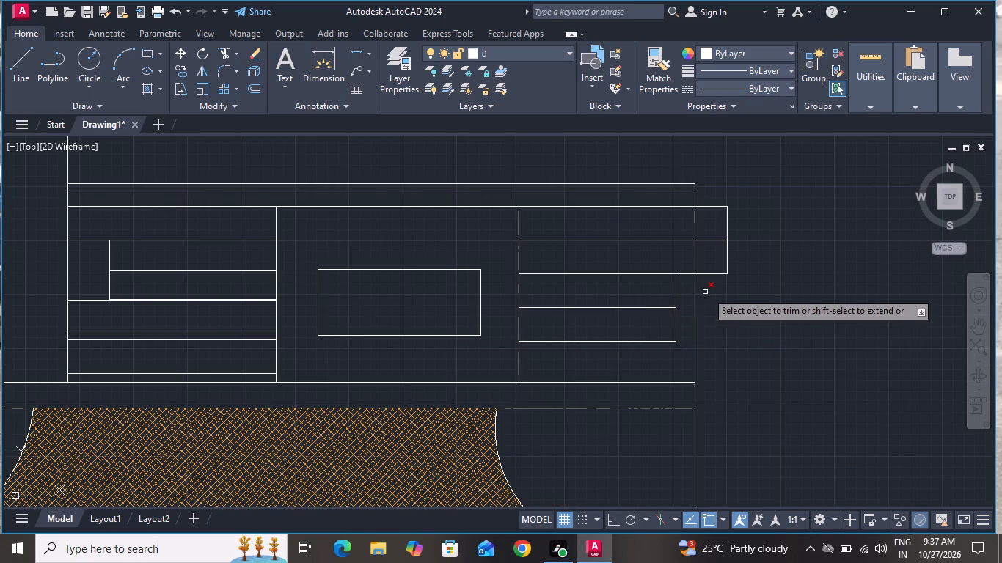
pyautogui.click(710, 292)
pyautogui.click(723, 196)
pyautogui.click(722, 234)
pyautogui.click(738, 238)
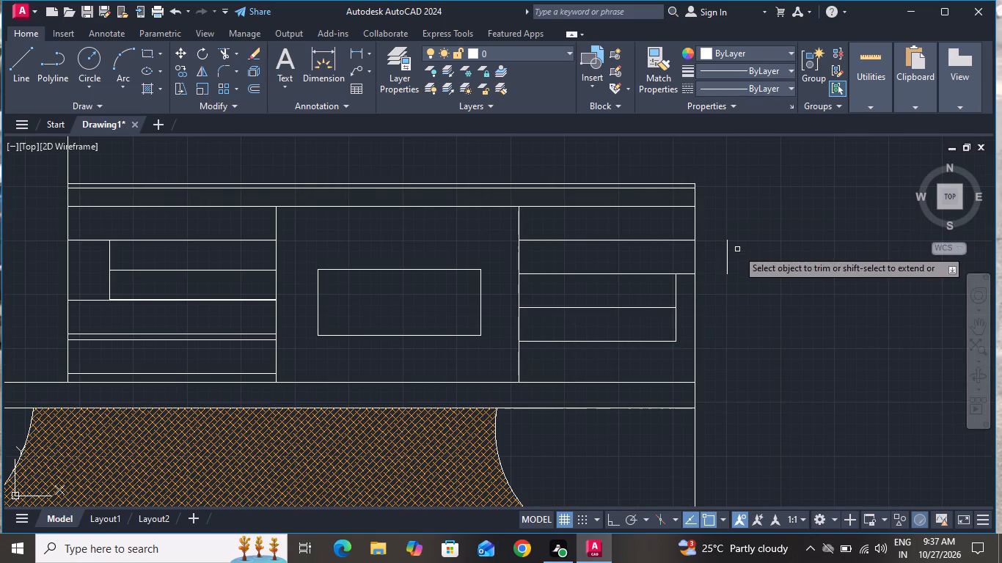
pyautogui.click(736, 250)
pyautogui.click(725, 257)
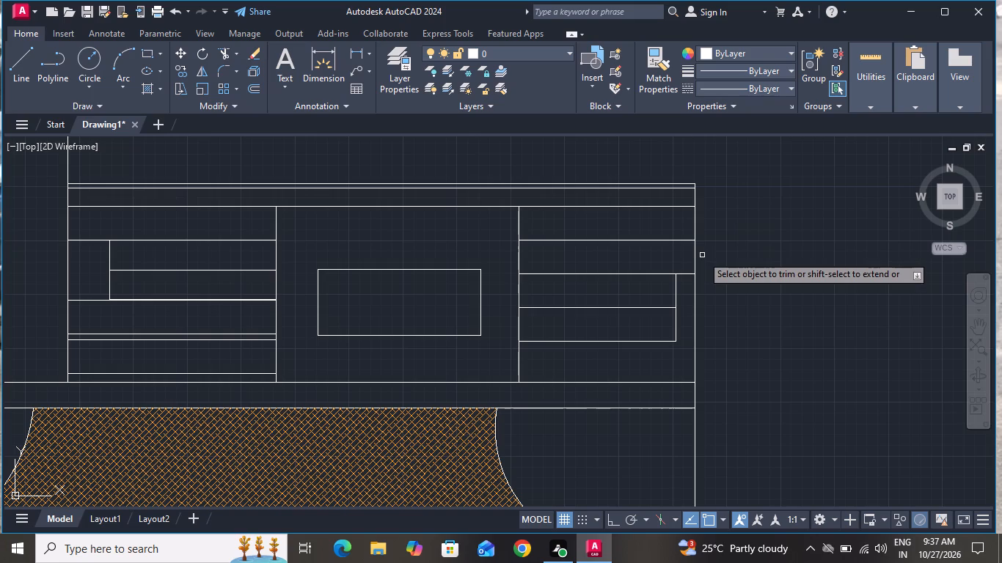
pyautogui.rightClick(702, 255)
pyautogui.click(800, 281)
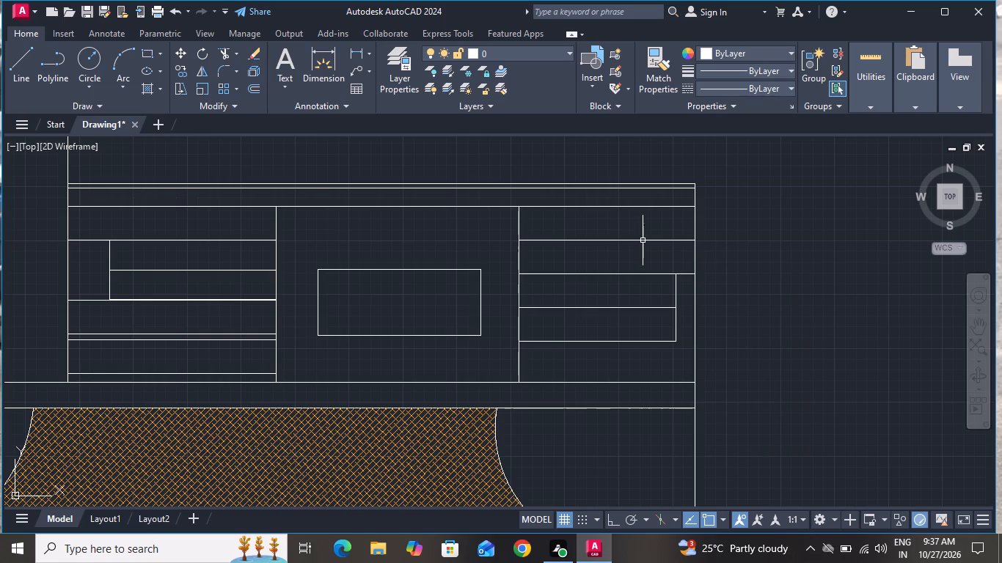
# Copy the trimmed second block straight down about 1'-11" to sit below the lowest block near the parapet's base.
pyautogui.click(643, 240)
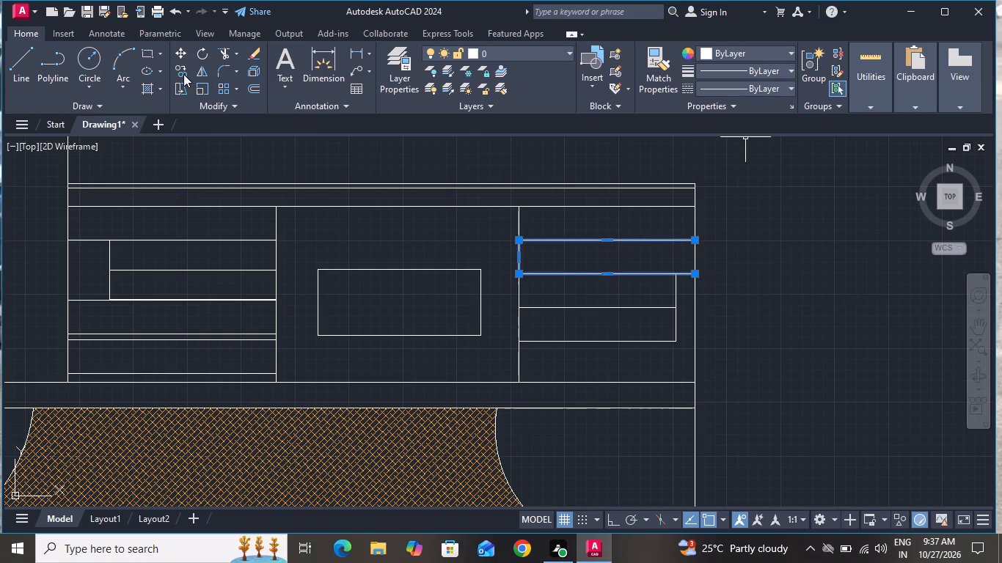
pyautogui.click(183, 73)
pyautogui.click(585, 243)
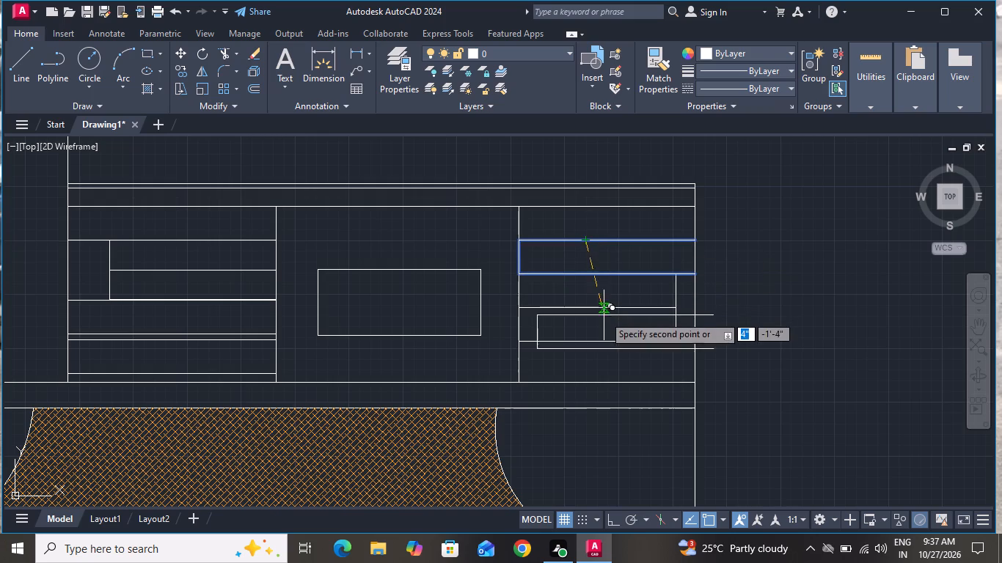
pyautogui.click(588, 342)
pyautogui.rightClick(588, 342)
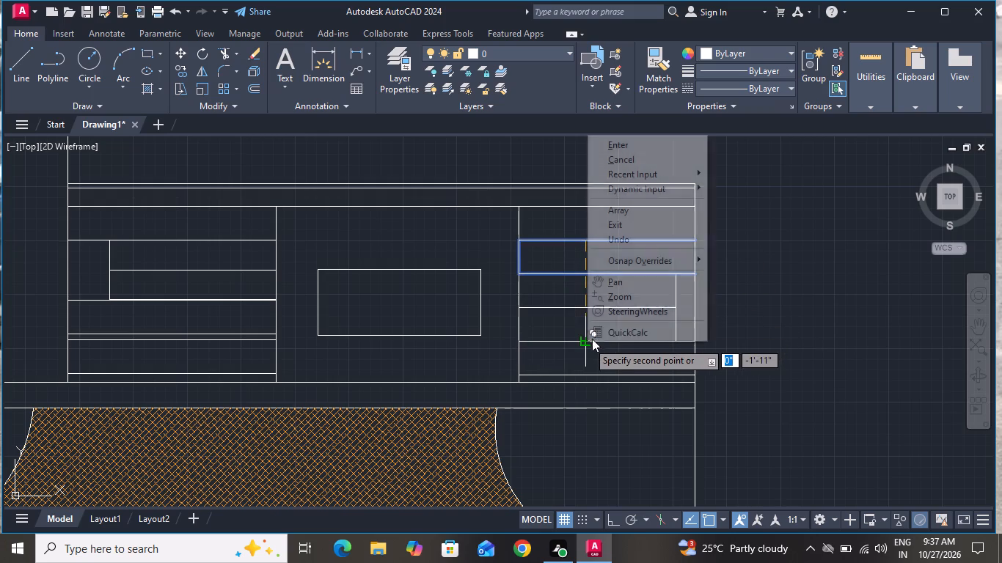
pyautogui.click(629, 155)
# With Ortho on, draw a horizontal line from the outer wall below the parapet outward, ending in line with the floor slab's end below.
pyautogui.scroll(-2, 637, 207)
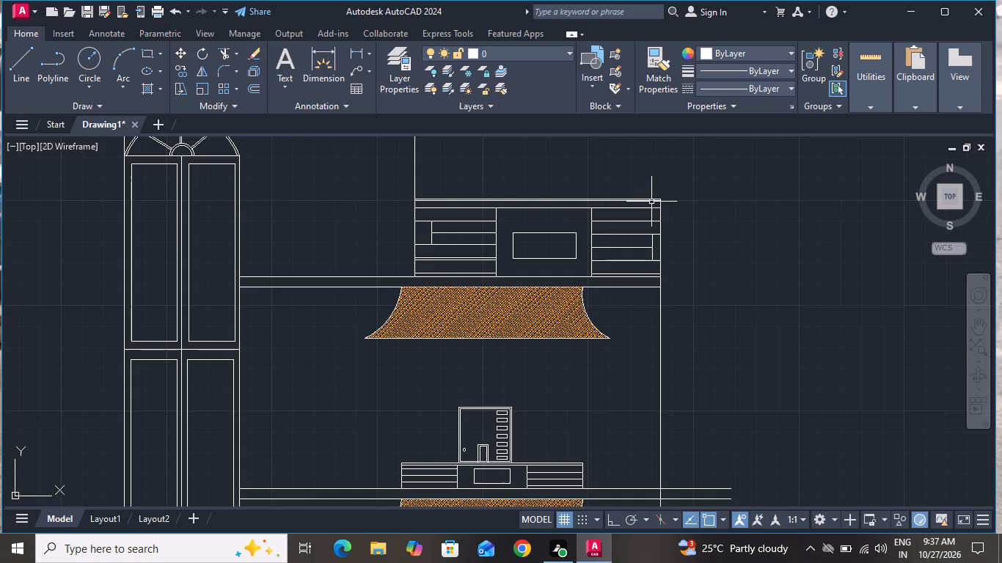
pyautogui.scroll(1, 651, 202)
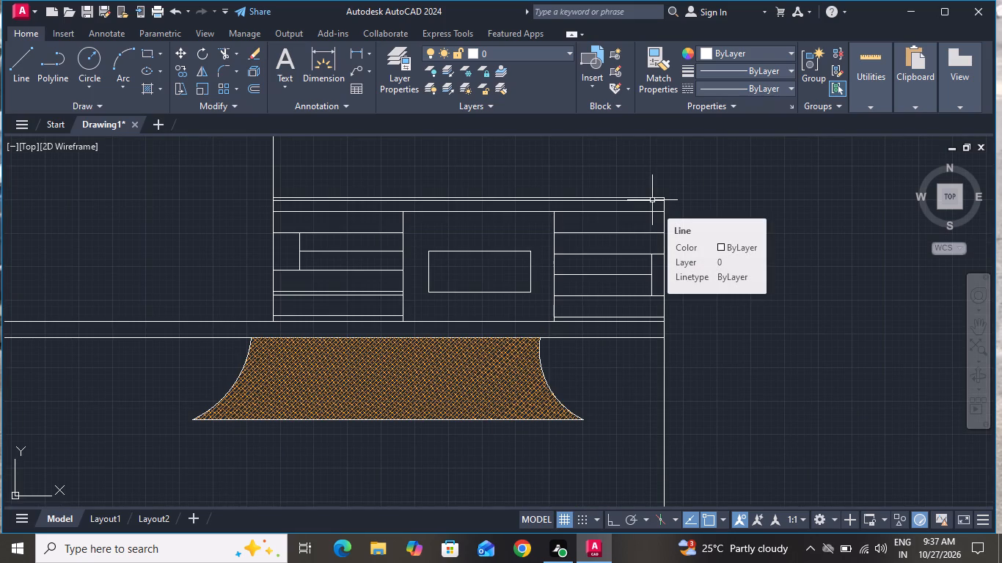
pyautogui.click(22, 62)
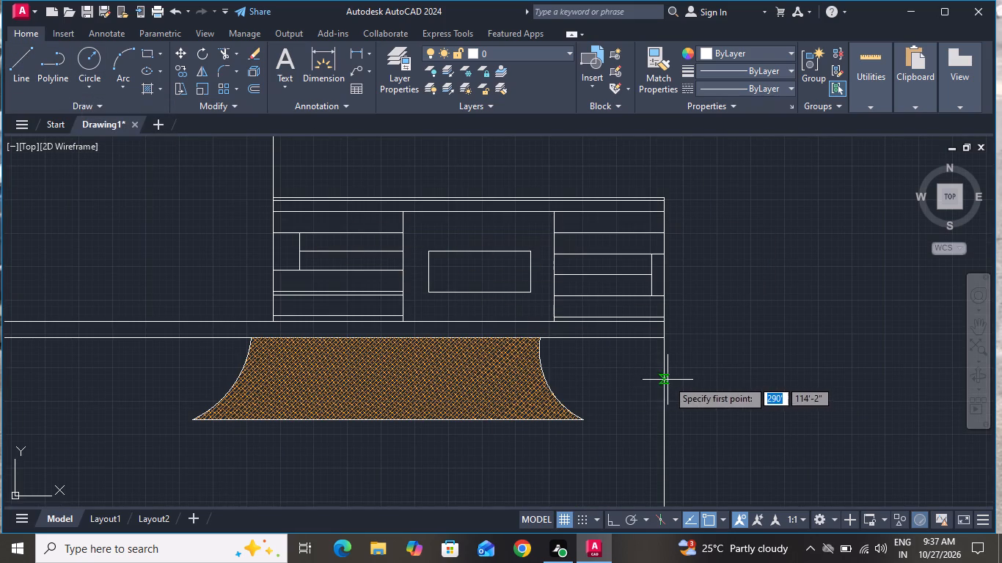
pyautogui.click(665, 438)
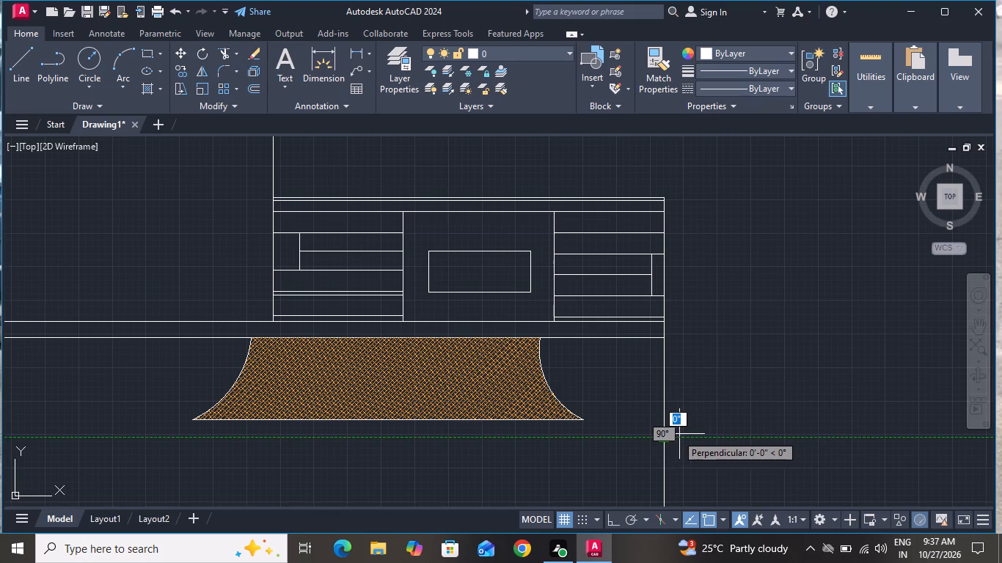
pyautogui.click(695, 433)
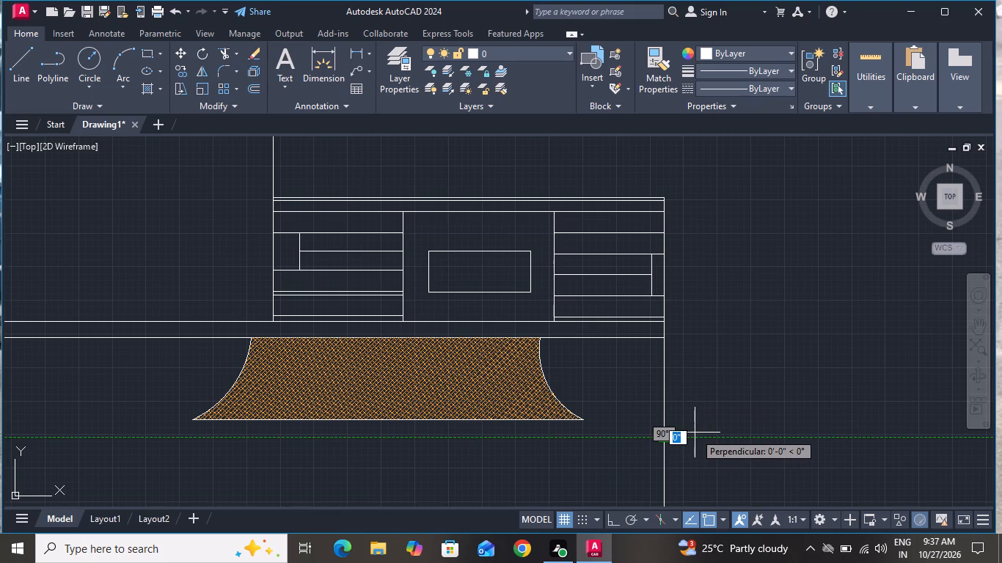
pyautogui.click(617, 524)
pyautogui.scroll(-4, 640, 426)
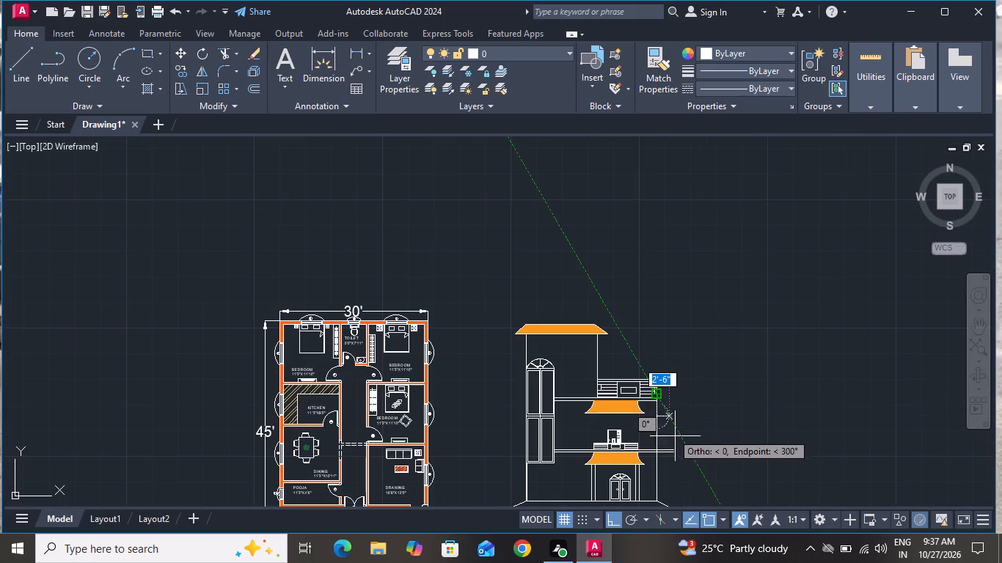
pyautogui.scroll(2, 686, 428)
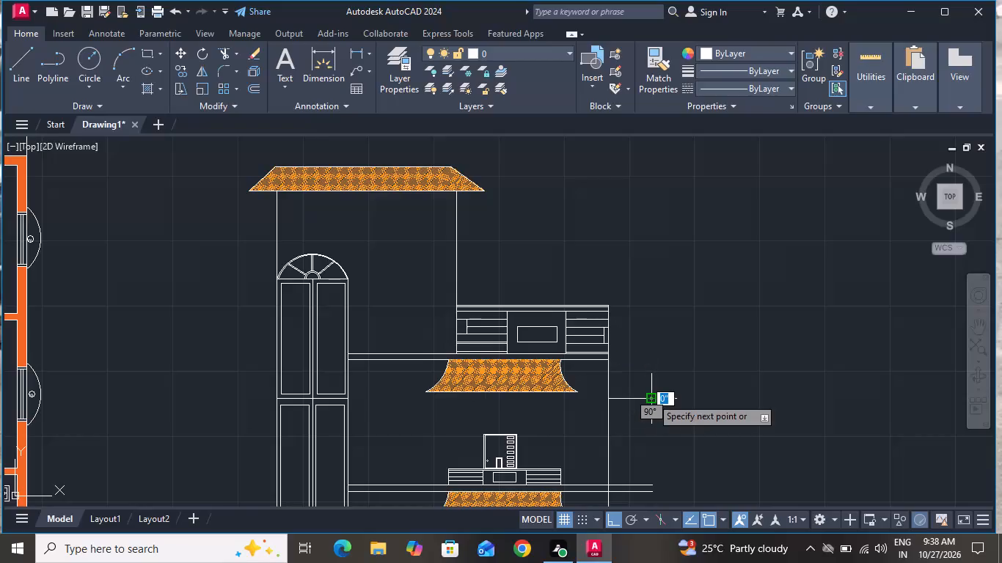
pyautogui.rightClick(651, 397)
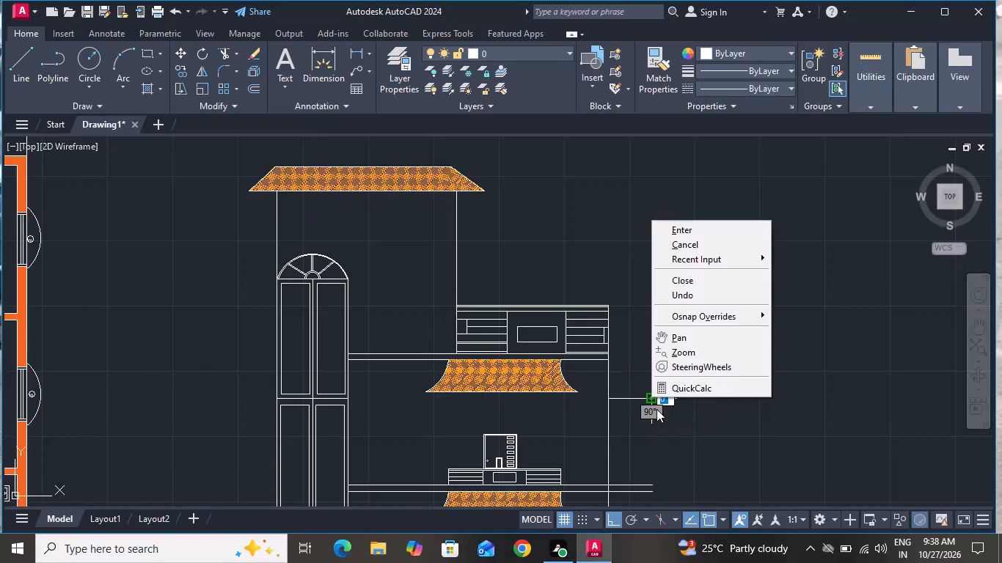
pyautogui.click(694, 243)
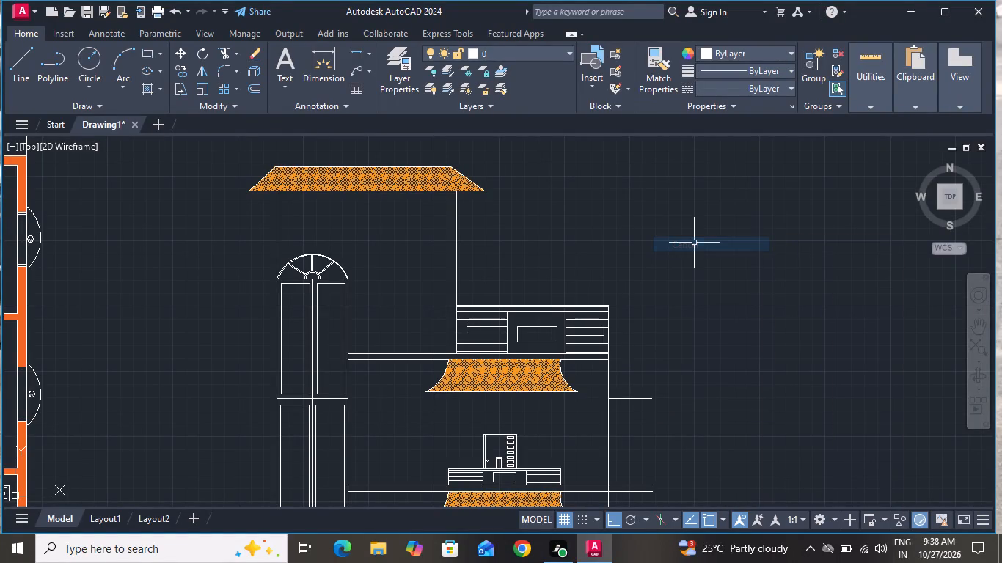
# Draw a second horizontal line about 5' long outward from the outer wall, below the existing projection line.
pyautogui.scroll(-1, 694, 243)
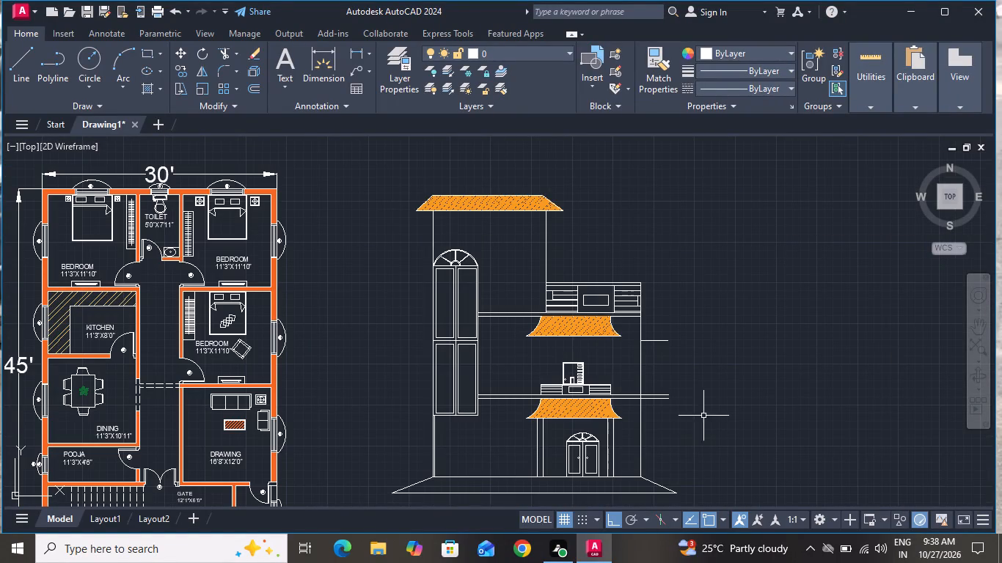
pyautogui.scroll(1, 692, 361)
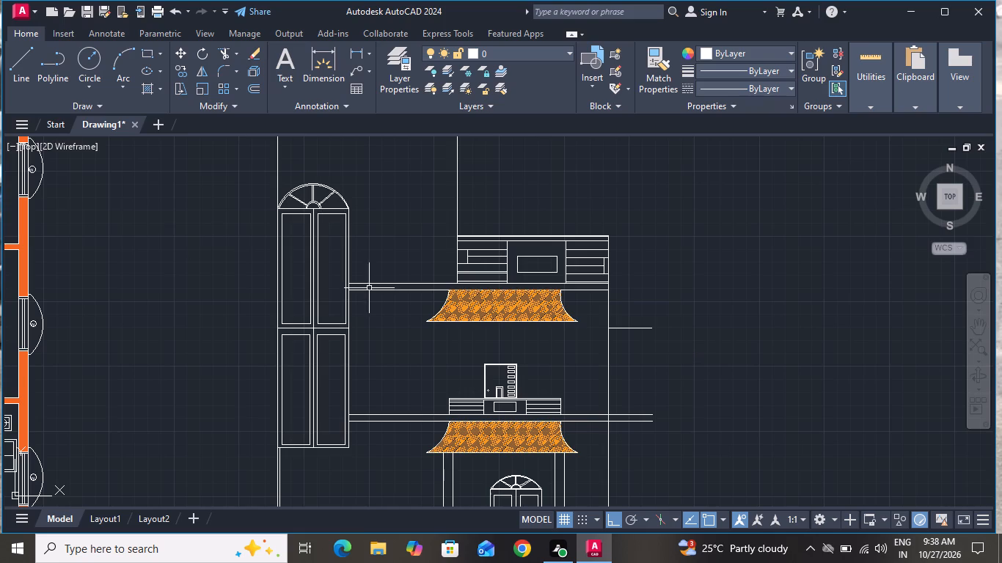
pyautogui.click(15, 71)
pyautogui.scroll(2, 676, 367)
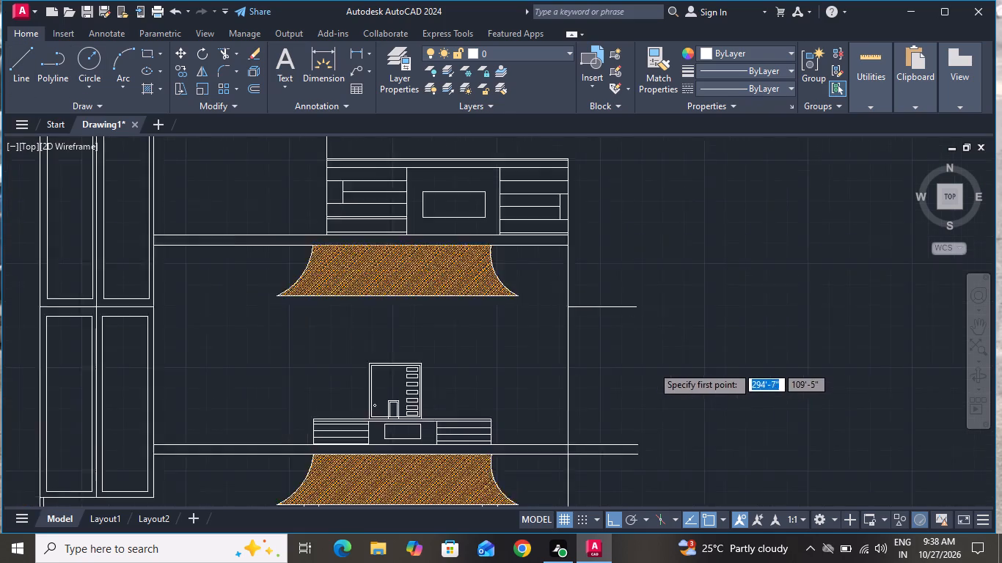
pyautogui.click(513, 325)
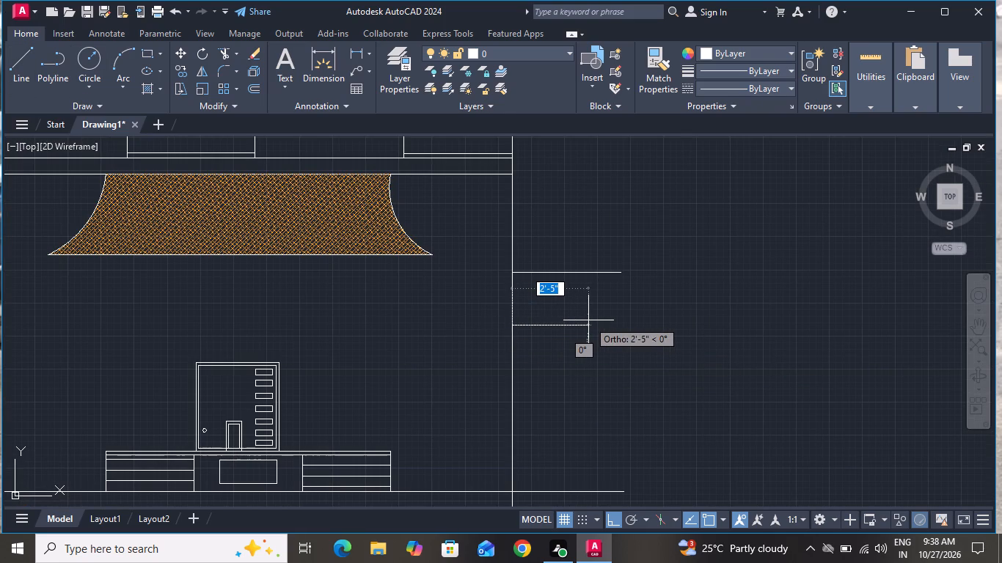
pyautogui.click(670, 317)
pyautogui.rightClick(670, 317)
pyautogui.click(693, 337)
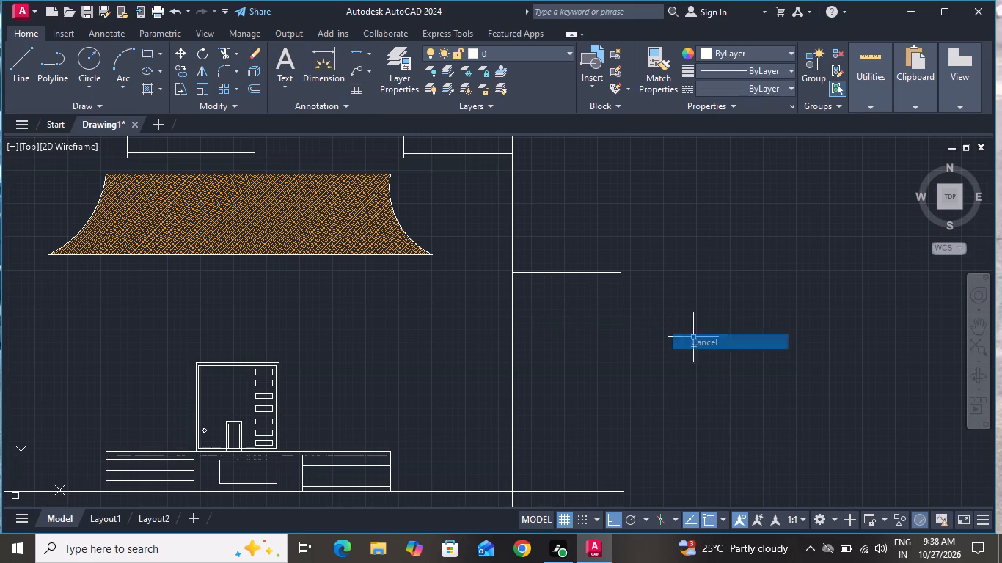
# Draw a three-point arc from the upper projection line's outer end through the lower line's outer end, finishing slightly beyond it.
pyautogui.click(123, 69)
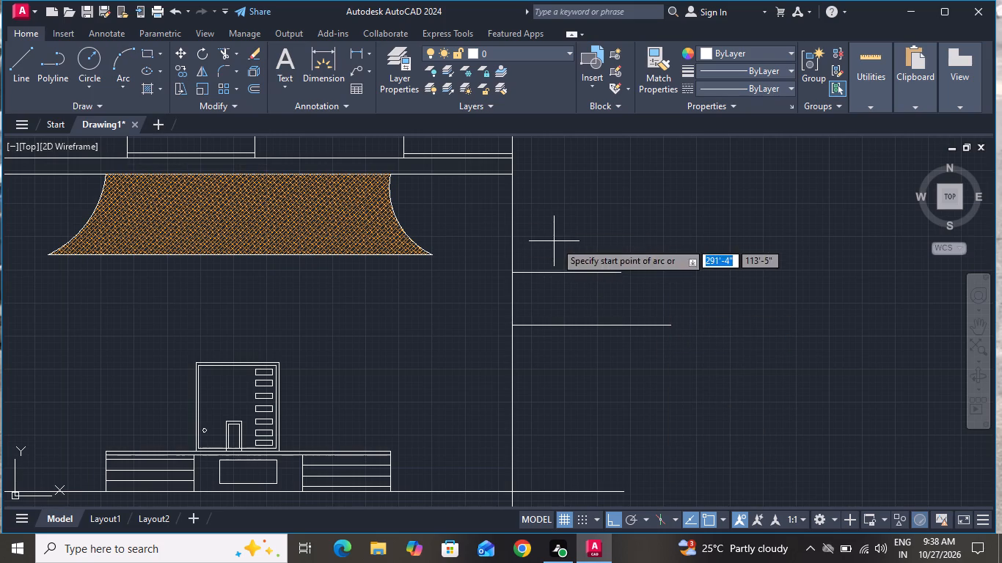
pyautogui.click(626, 270)
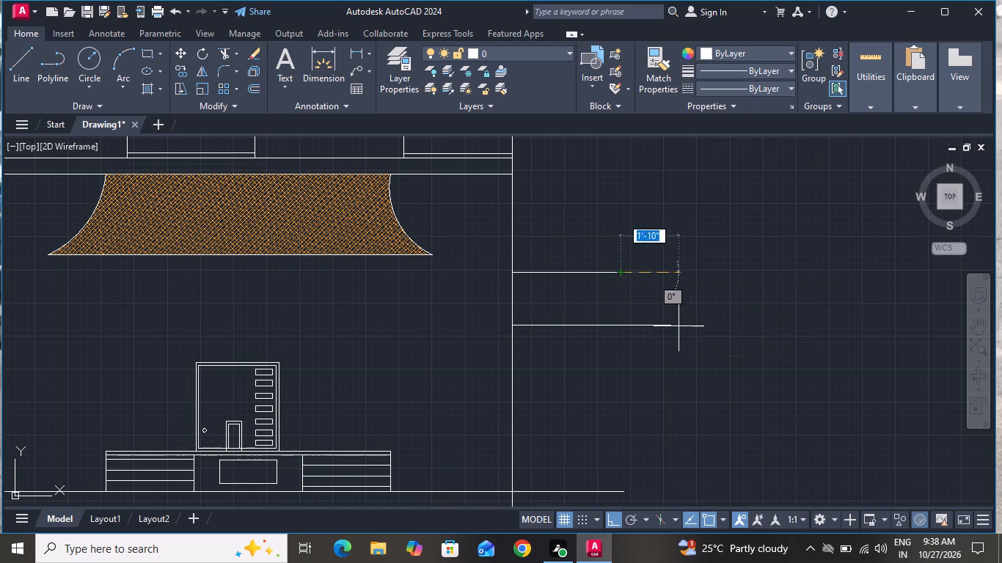
pyautogui.click(673, 325)
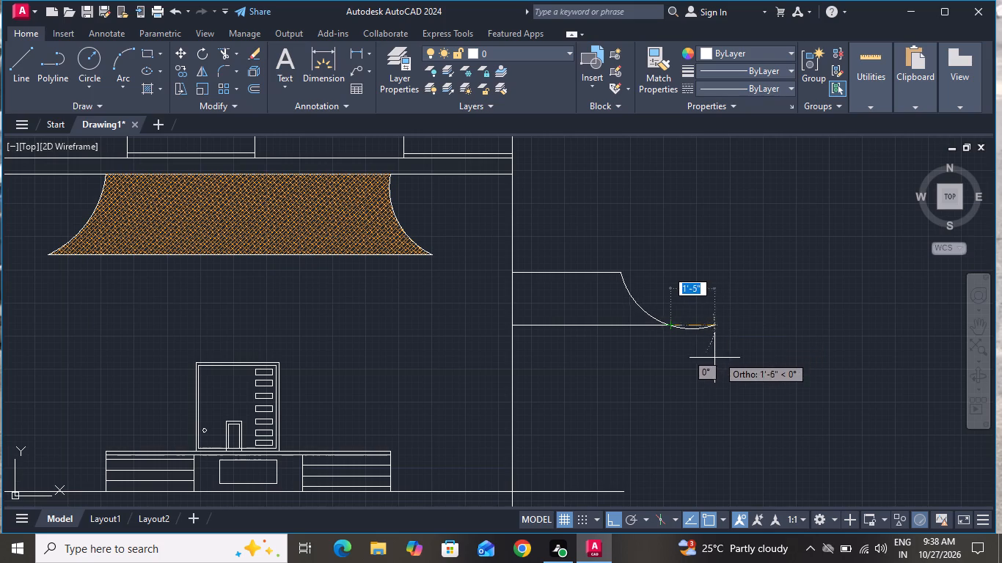
pyautogui.click(712, 360)
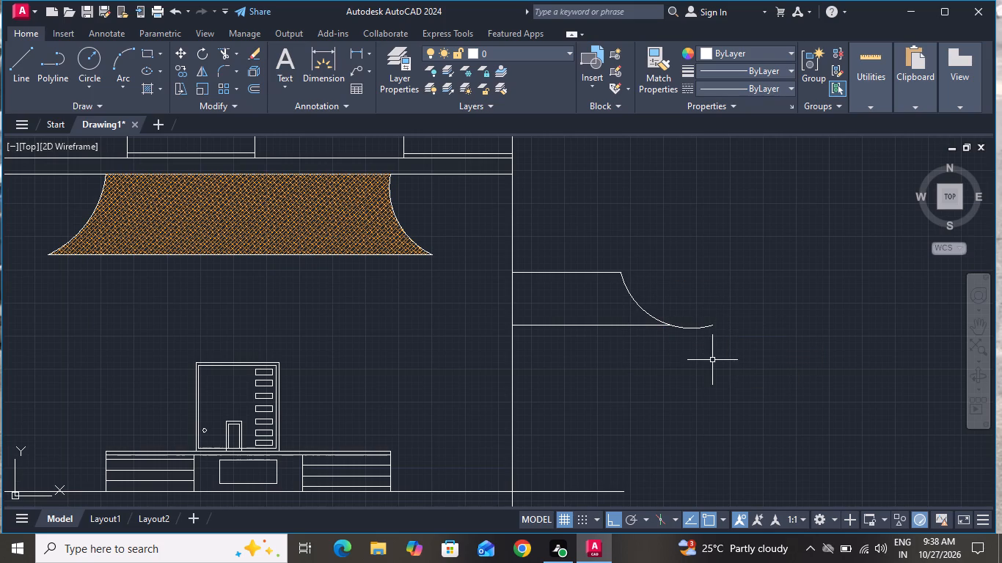
# Trim off the part of the arc that extends past the lower projection line's outer end.
pyautogui.click(219, 47)
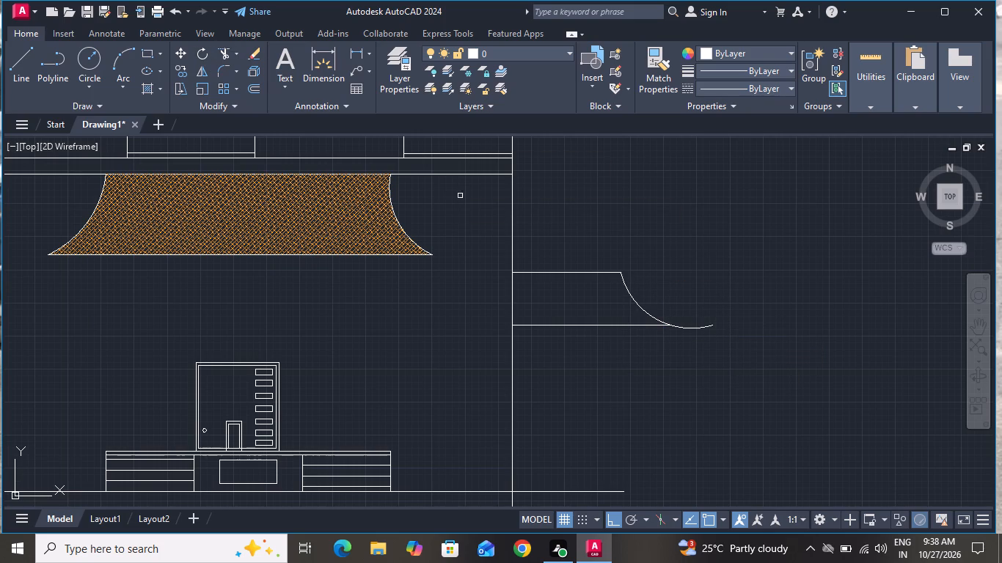
pyautogui.click(670, 302)
pyautogui.click(698, 368)
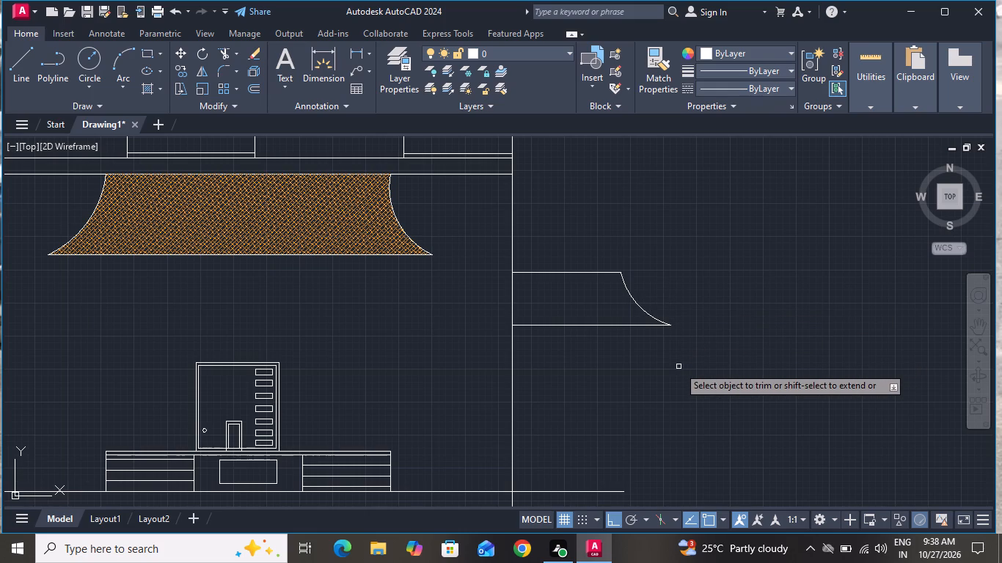
pyautogui.rightClick(679, 367)
pyautogui.click(713, 191)
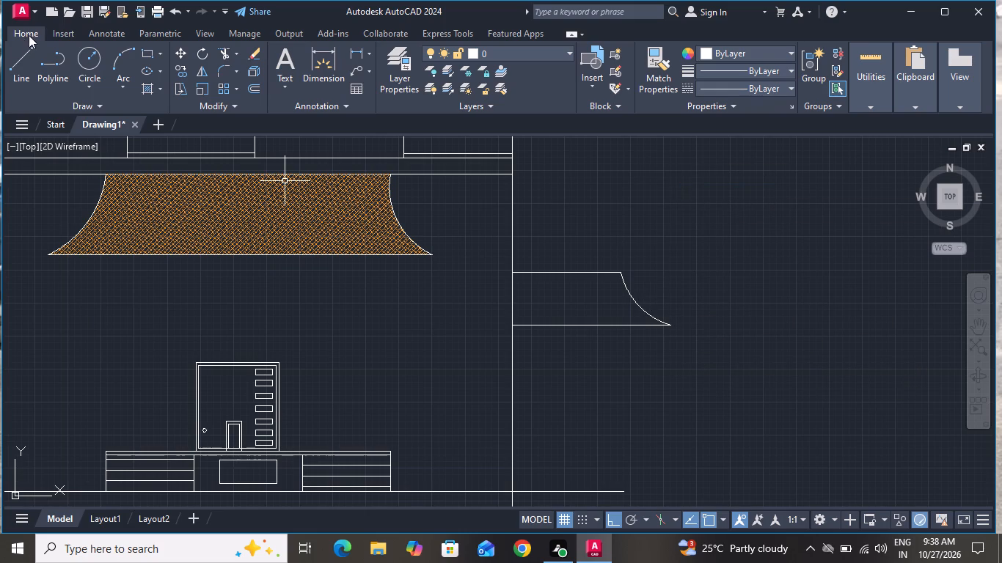
# Draw a thin edge strip about 3" deep under the projection, from the wall out to its tip and up to close it.
pyautogui.click(23, 49)
pyautogui.scroll(3, 555, 303)
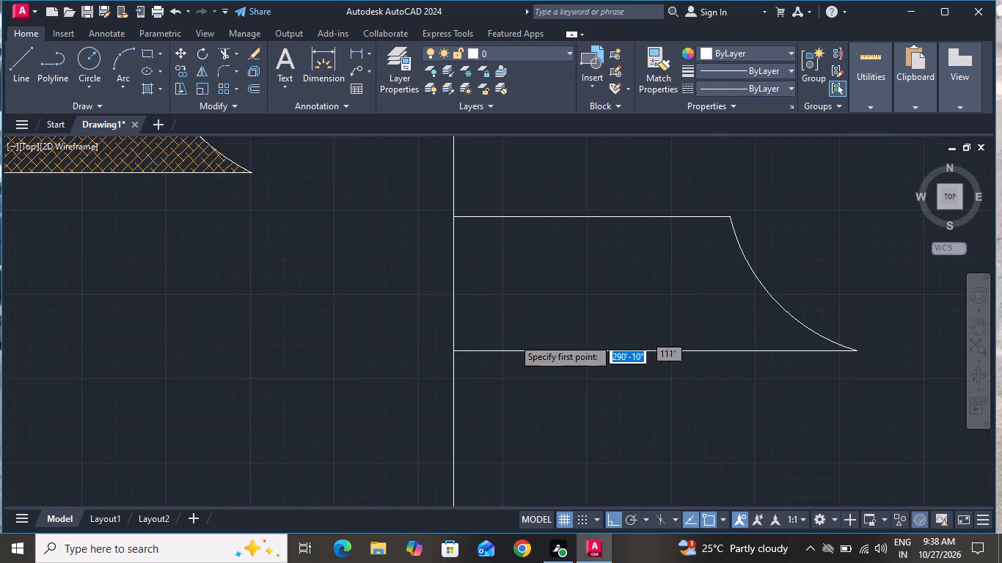
pyautogui.click(412, 357)
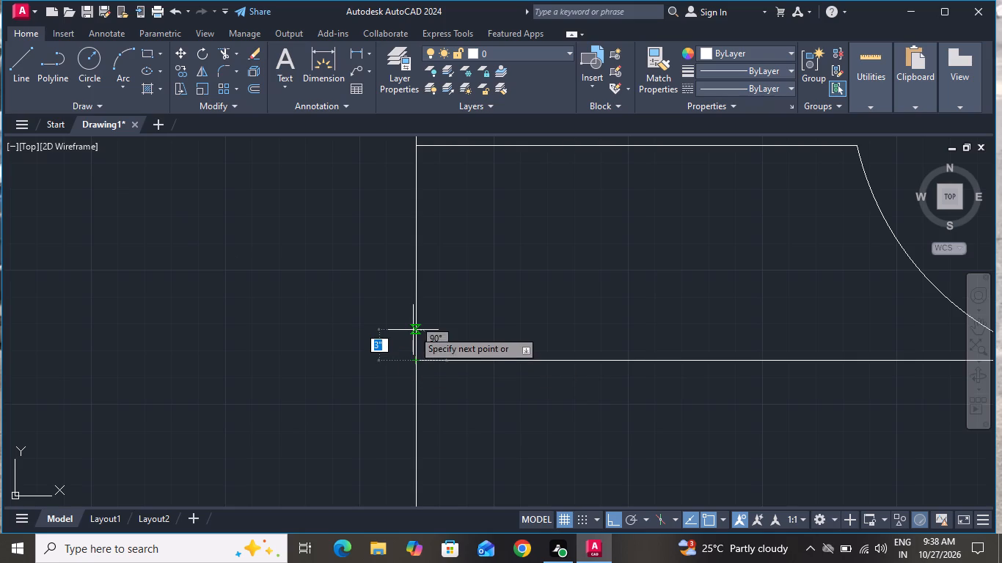
pyautogui.scroll(-1, 417, 348)
pyautogui.scroll(-2, 593, 367)
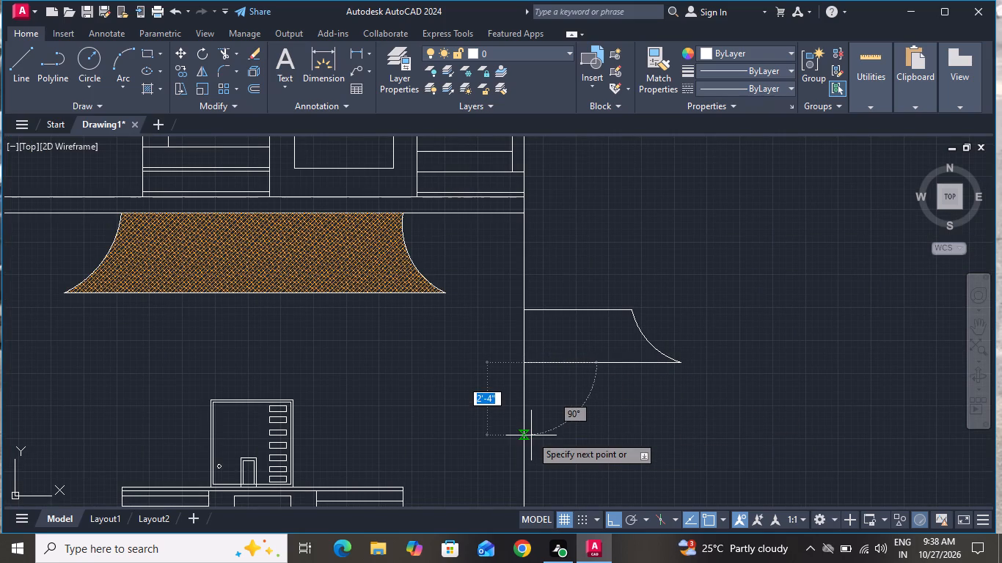
pyautogui.scroll(2, 529, 406)
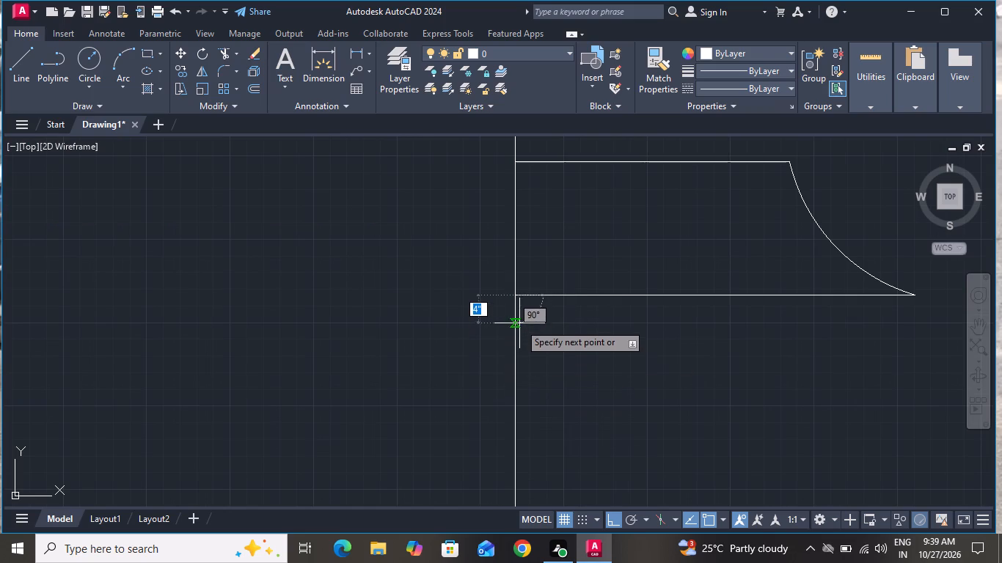
pyautogui.click(519, 323)
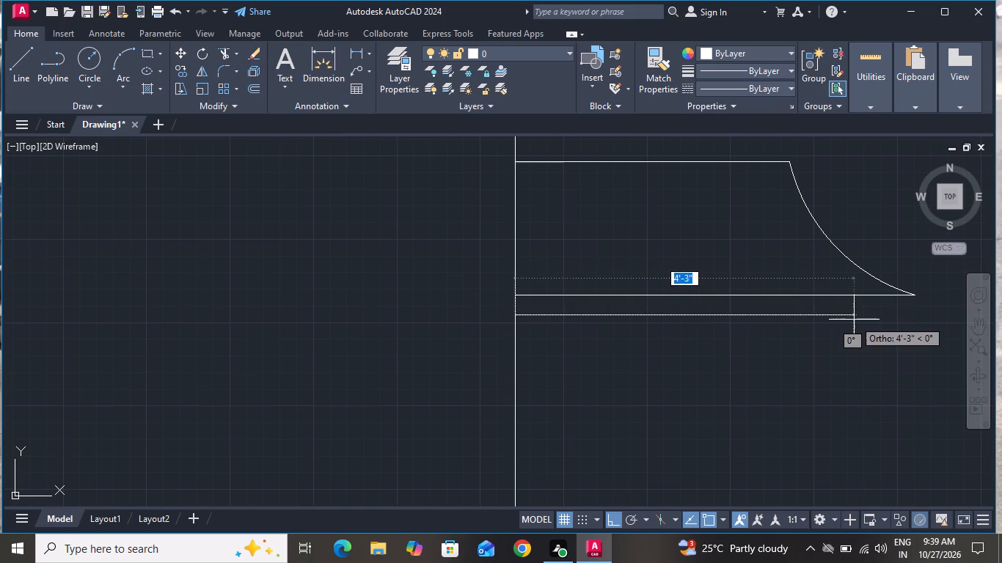
pyautogui.scroll(-2, 866, 318)
pyautogui.scroll(2, 866, 312)
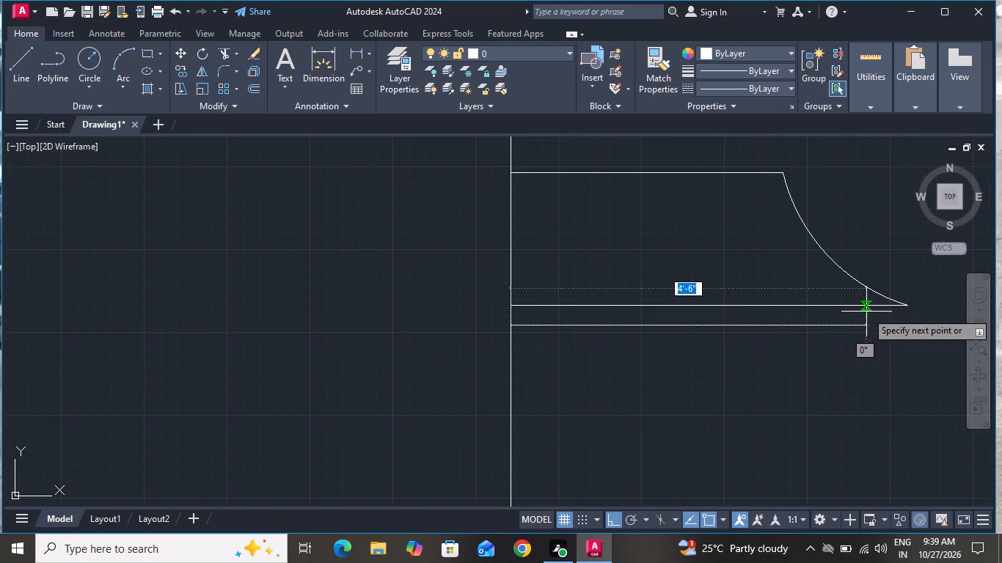
pyautogui.scroll(-1, 866, 312)
pyautogui.scroll(3, 904, 314)
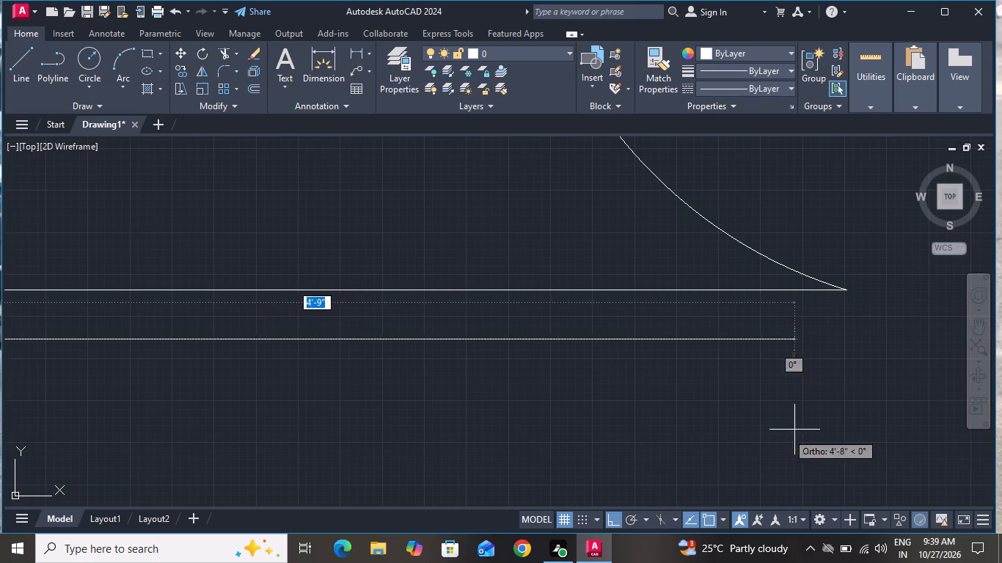
pyautogui.click(848, 342)
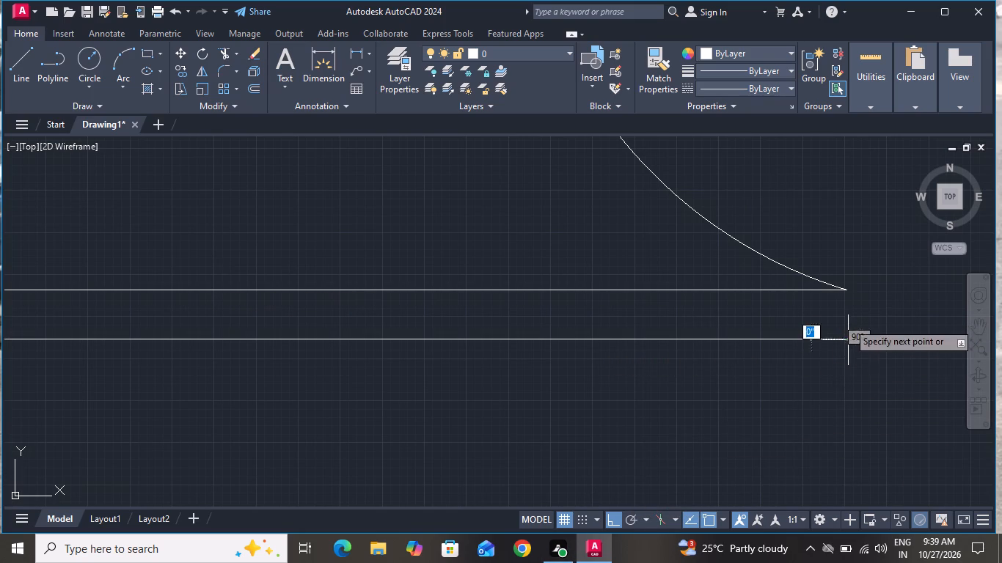
pyautogui.click(847, 292)
pyautogui.rightClick(847, 292)
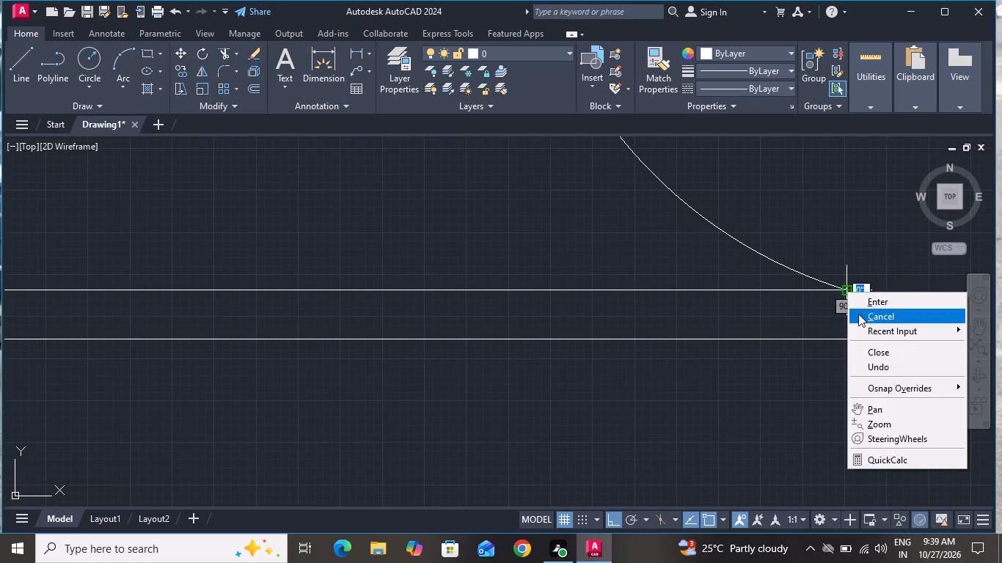
pyautogui.click(858, 314)
# Copy the projection about 9'-6" straight down below the floor slab, and about 38' horizontally to the open space beyond the tower.
pyautogui.scroll(-6, 819, 316)
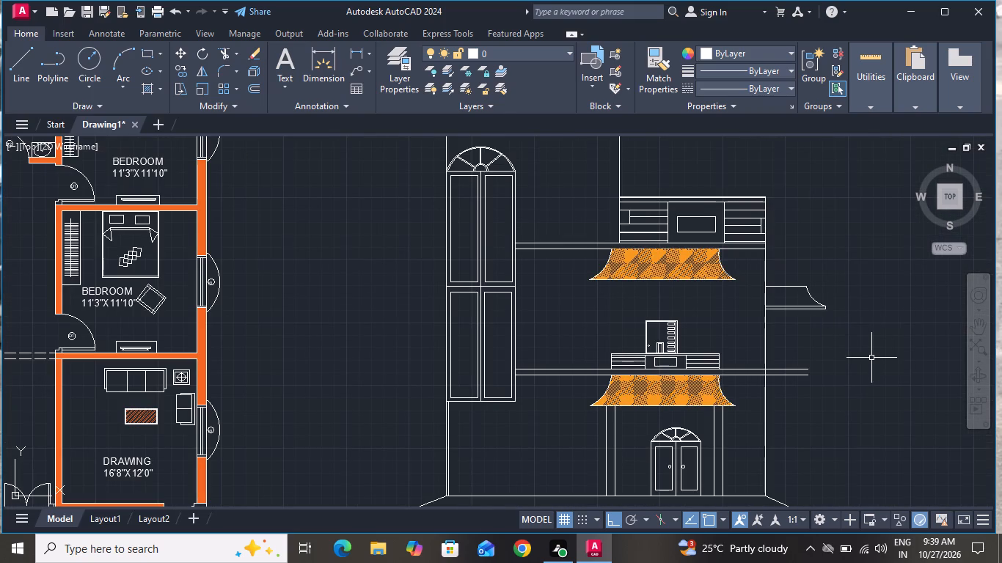
pyautogui.click(860, 267)
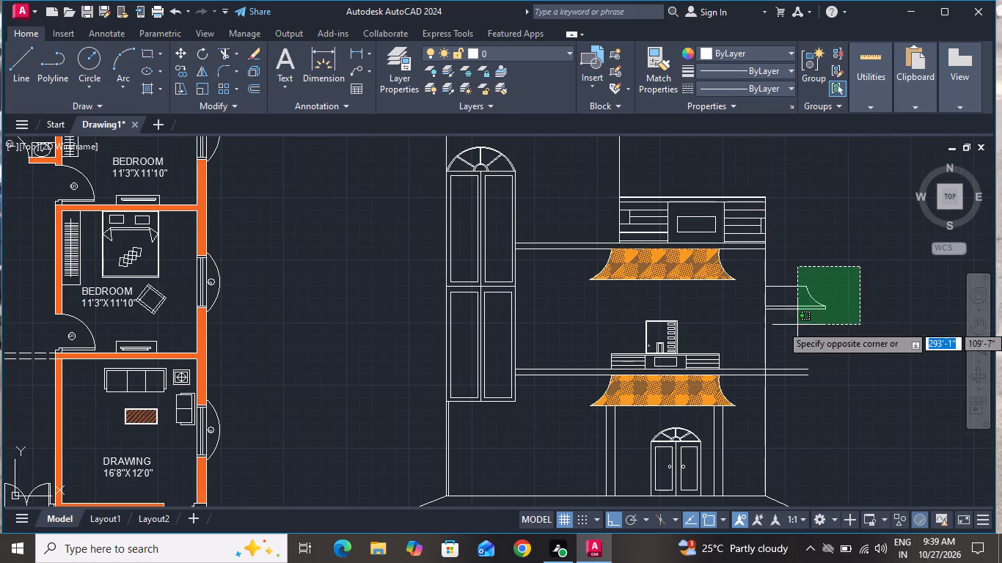
pyautogui.click(791, 328)
pyautogui.click(180, 78)
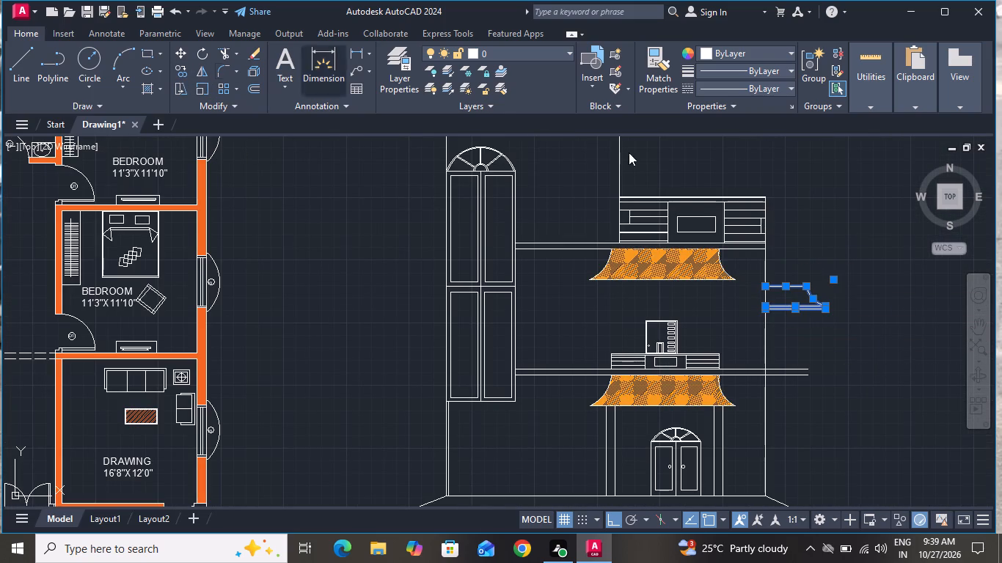
pyautogui.click(756, 276)
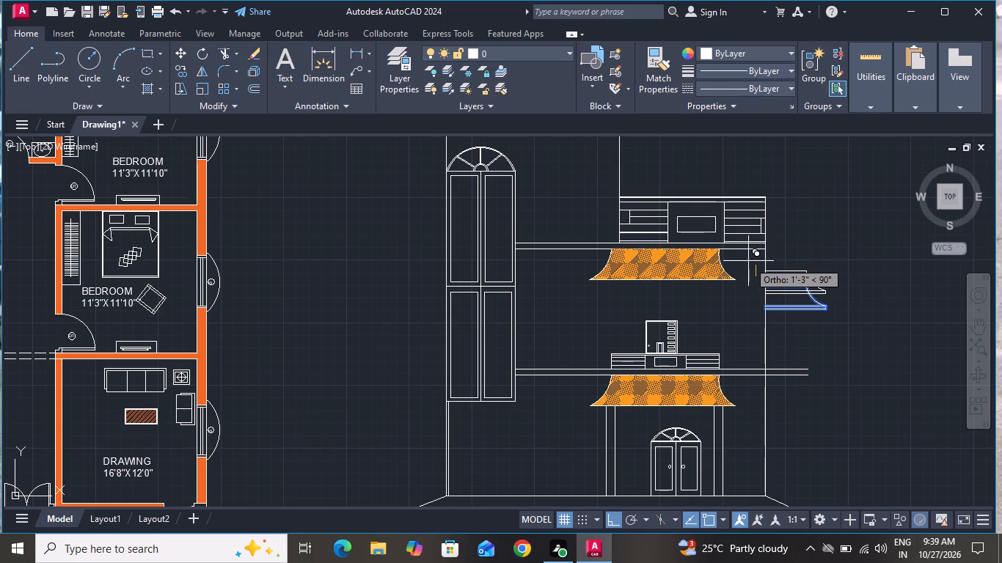
pyautogui.click(783, 391)
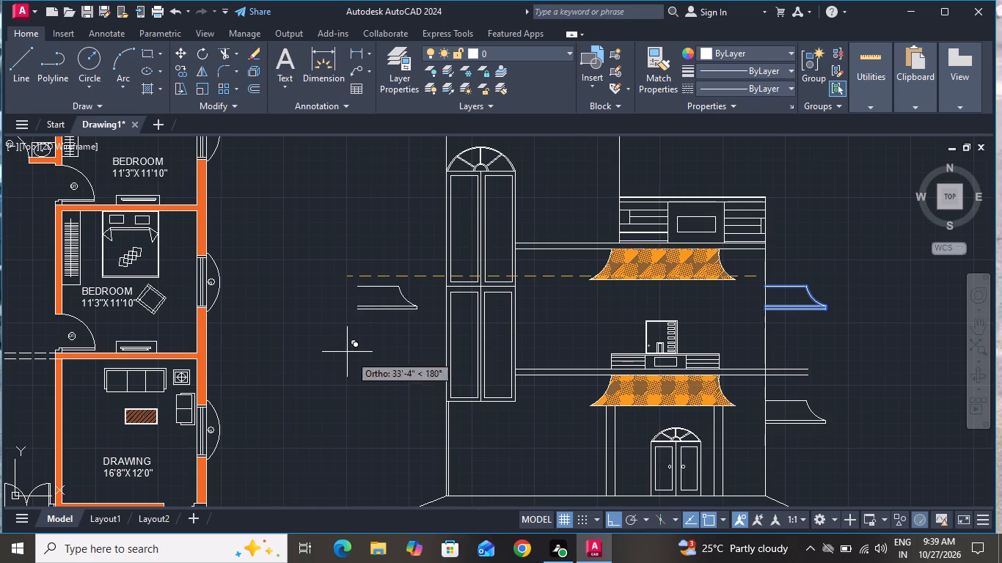
pyautogui.click(293, 302)
pyautogui.rightClick(295, 300)
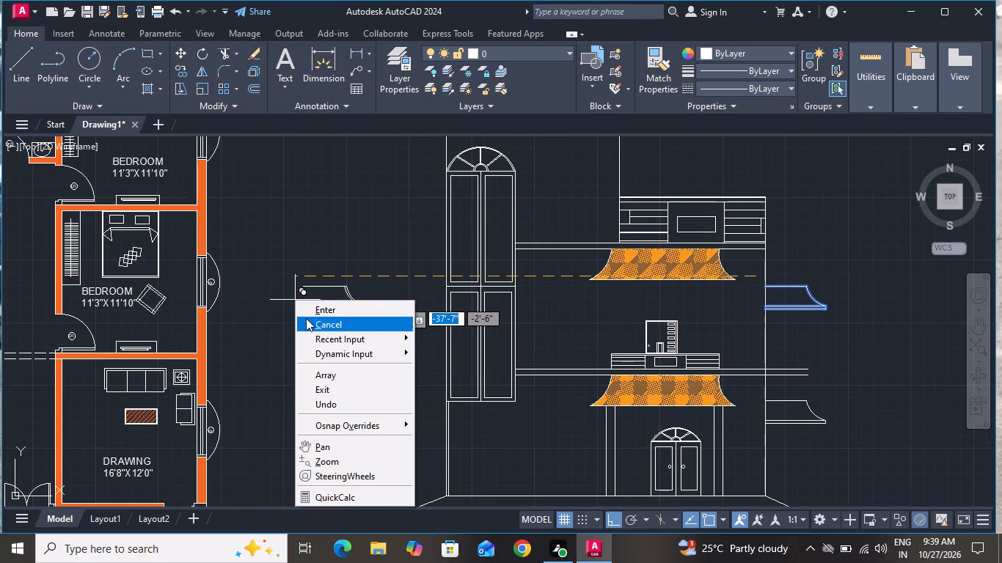
pyautogui.click(310, 321)
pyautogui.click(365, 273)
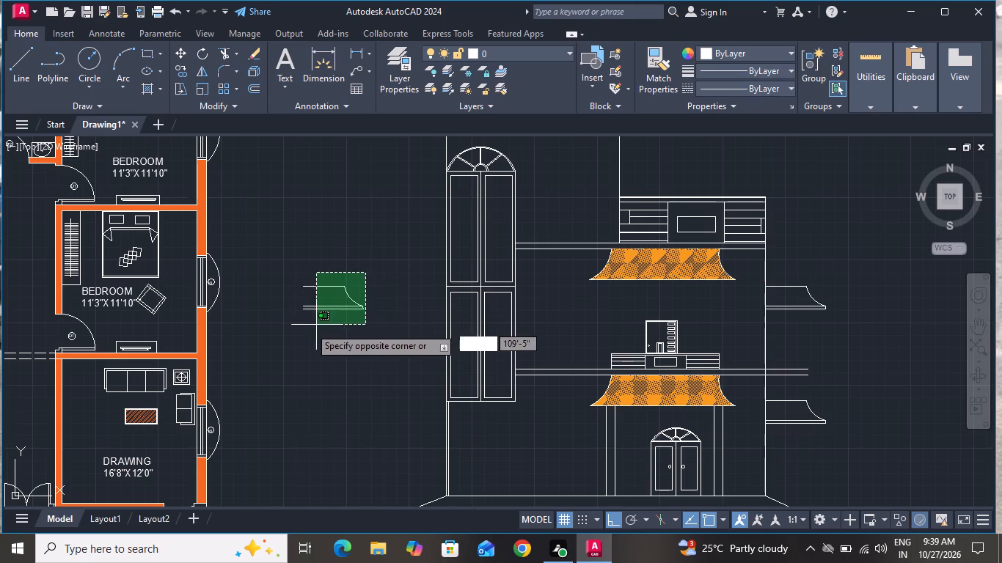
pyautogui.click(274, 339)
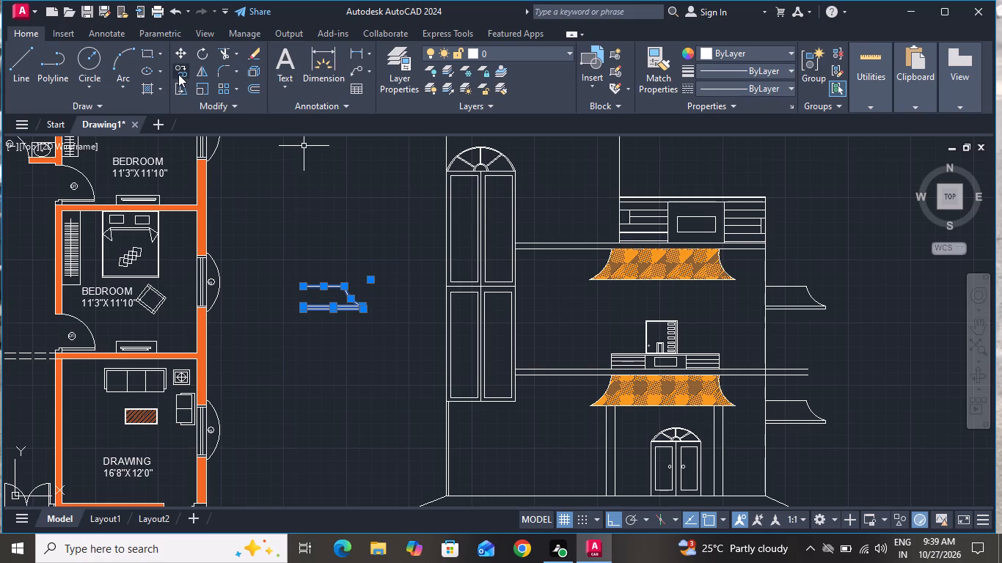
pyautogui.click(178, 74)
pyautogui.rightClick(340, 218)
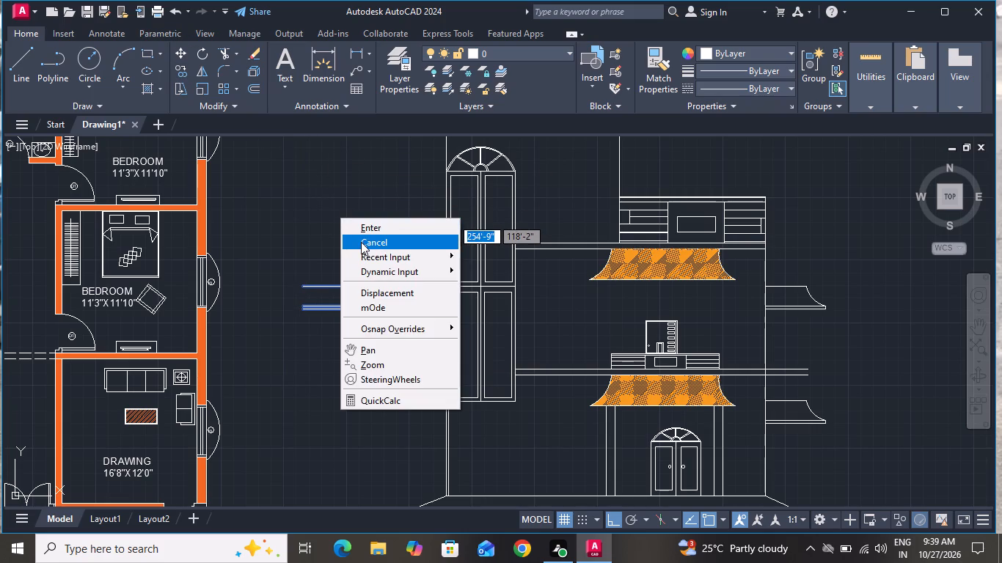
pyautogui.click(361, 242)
# Mirror the projection copy beside the tower about a vertical line through its outer tip, keeping the original.
pyautogui.click(368, 255)
pyautogui.click(306, 334)
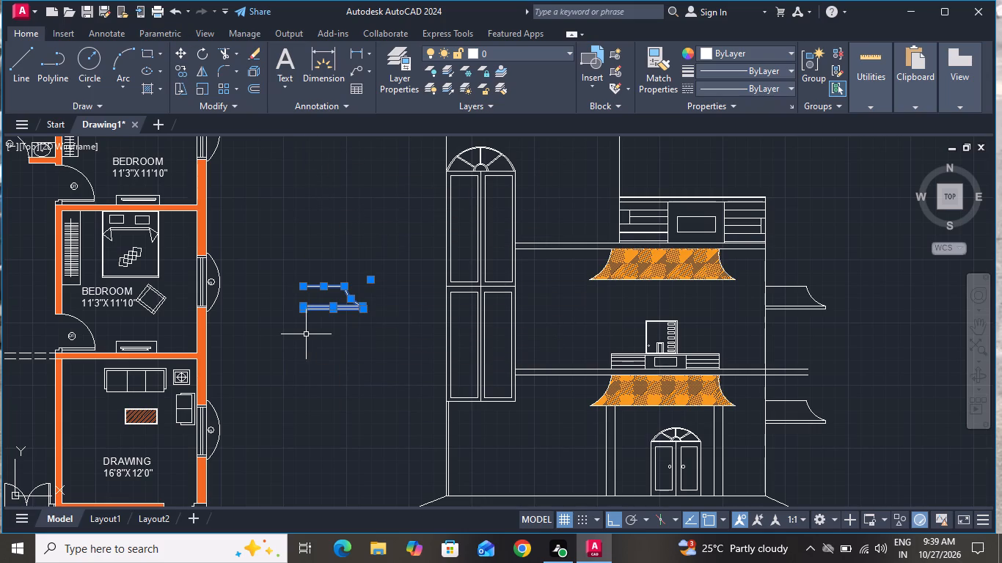
pyautogui.press(',')
pyautogui.press('BackSpace')
pyautogui.write('mi')
pyautogui.press('space')
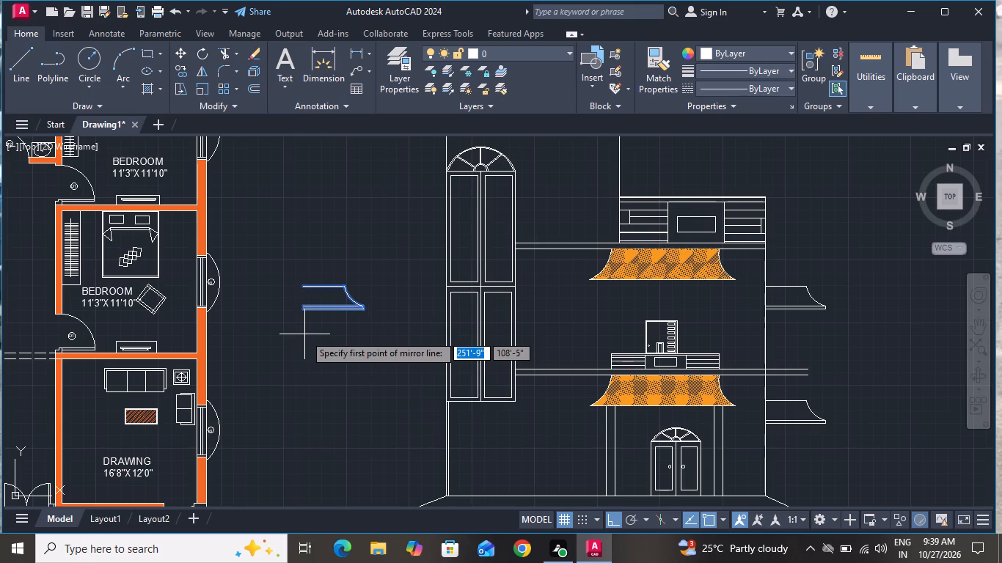
pyautogui.click(361, 309)
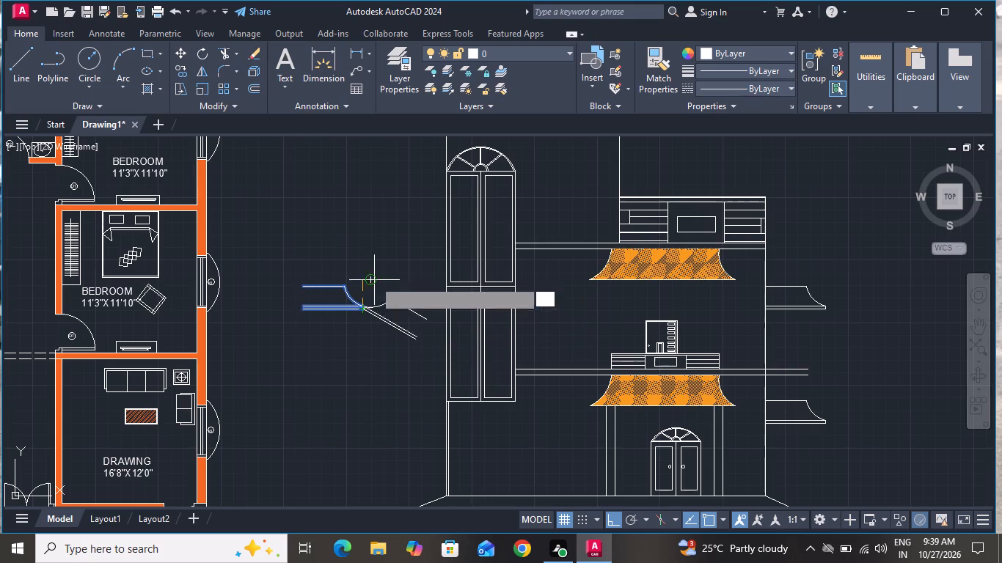
pyautogui.click(381, 268)
pyautogui.moveTo(401, 314); pyautogui.dragTo(381, 268)
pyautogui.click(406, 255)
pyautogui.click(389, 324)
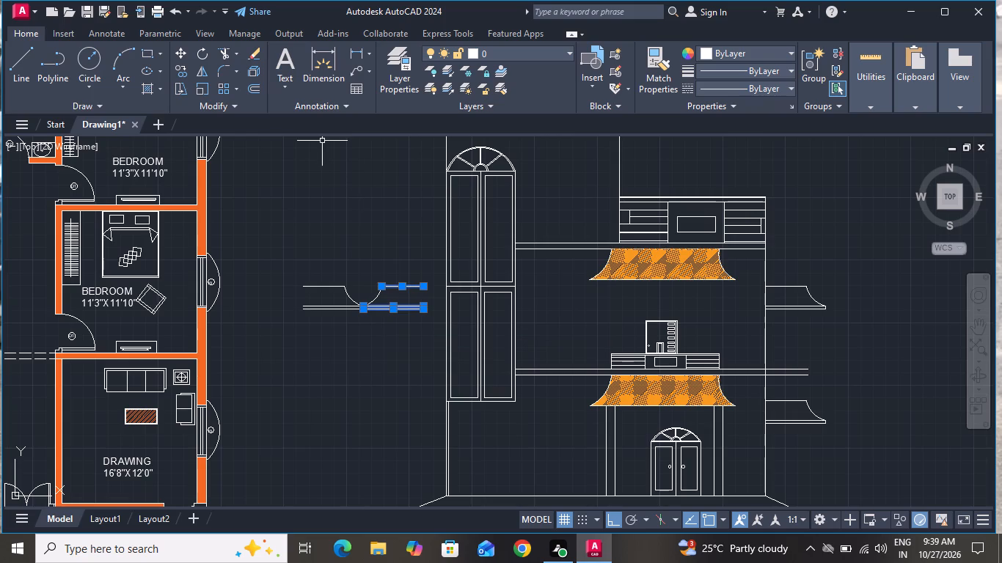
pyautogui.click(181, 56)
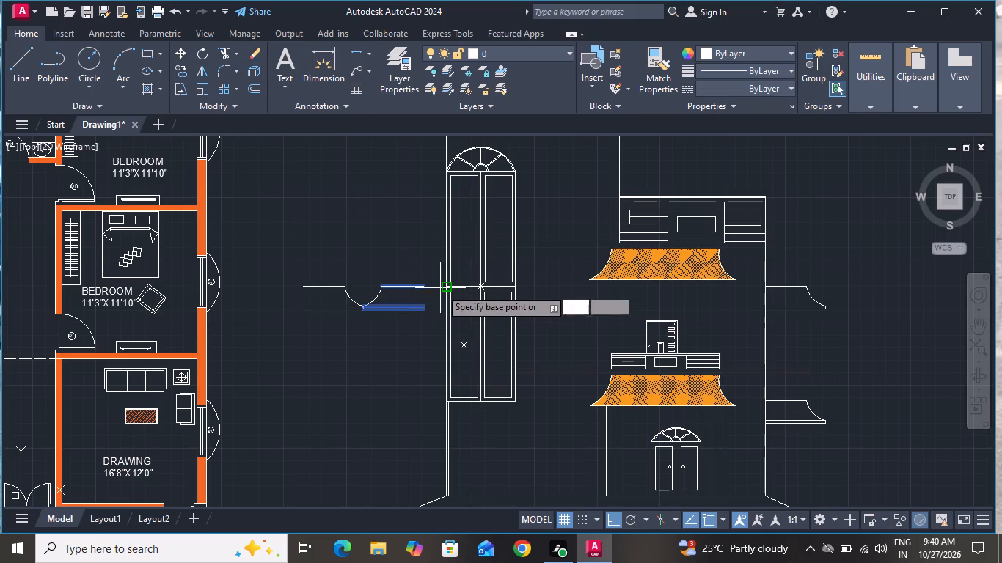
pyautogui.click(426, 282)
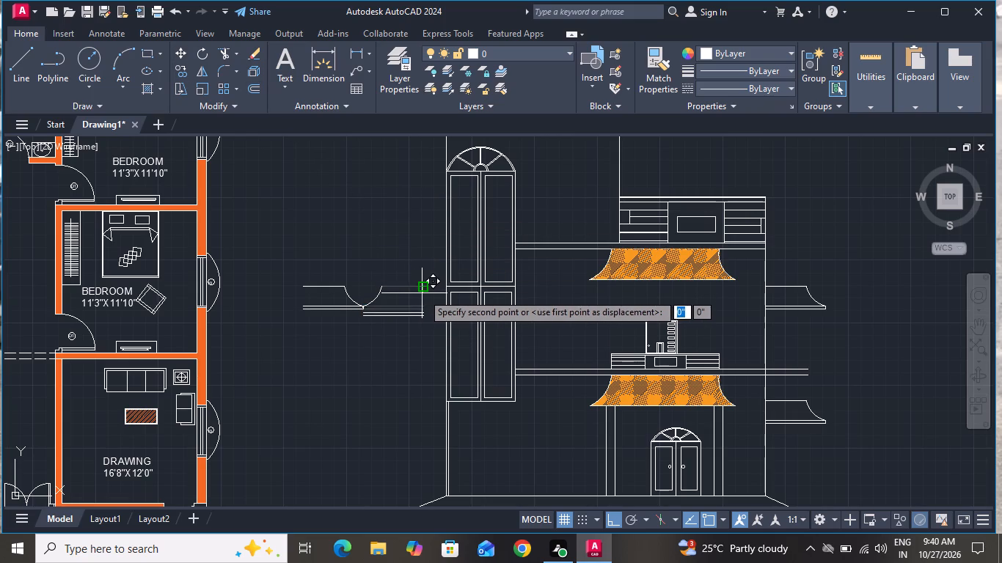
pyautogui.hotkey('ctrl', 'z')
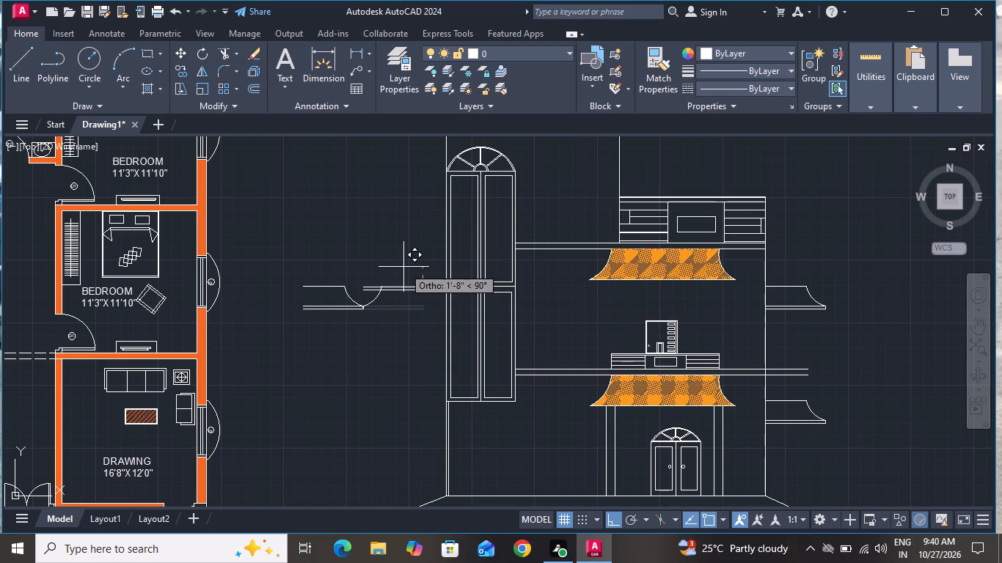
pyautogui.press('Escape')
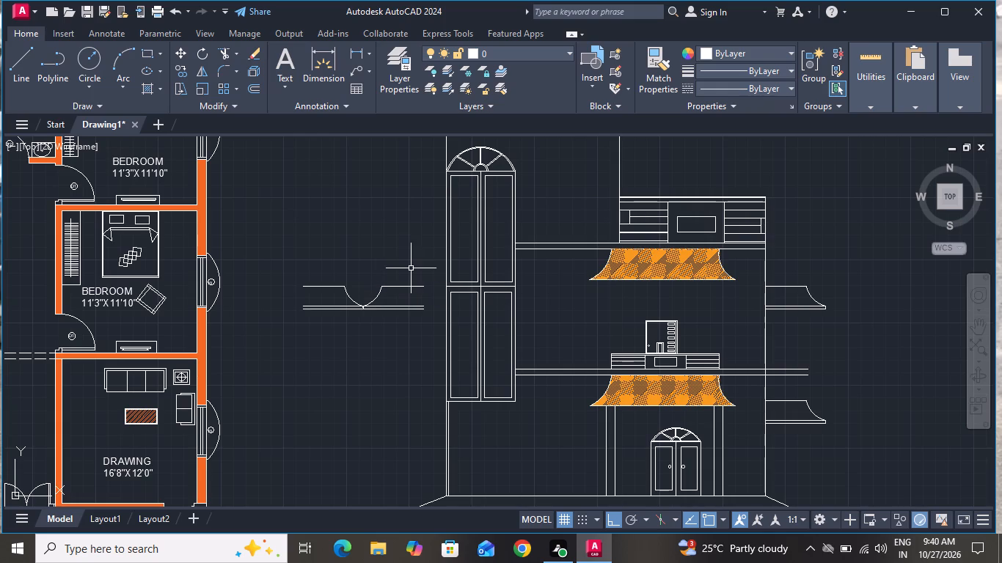
# Copy the mirrored projection half with its end strip, ortho off, onto the tower's outer wall, its strip level with the division between the tall windows.
pyautogui.scroll(1, 411, 268)
pyautogui.click(437, 287)
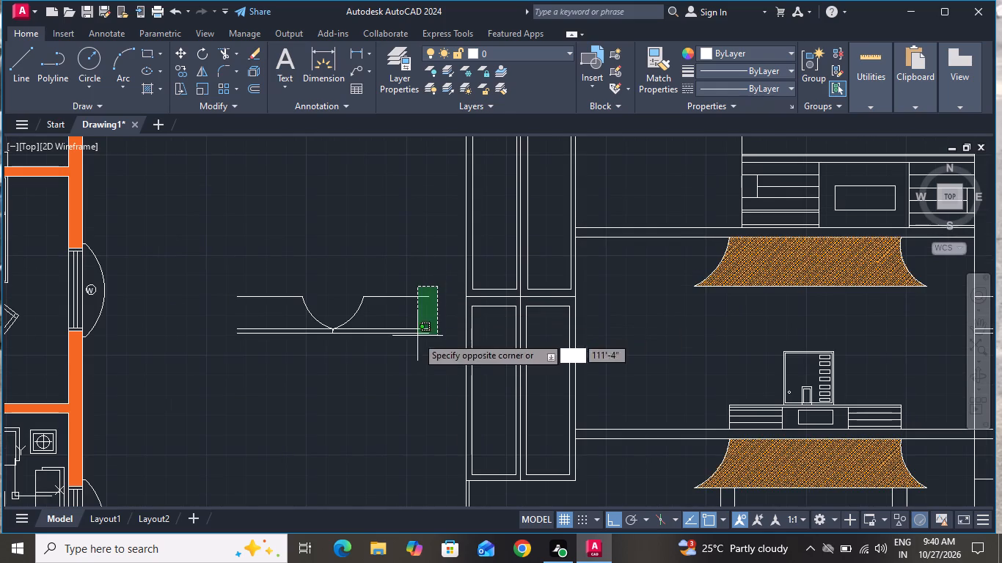
pyautogui.click(343, 361)
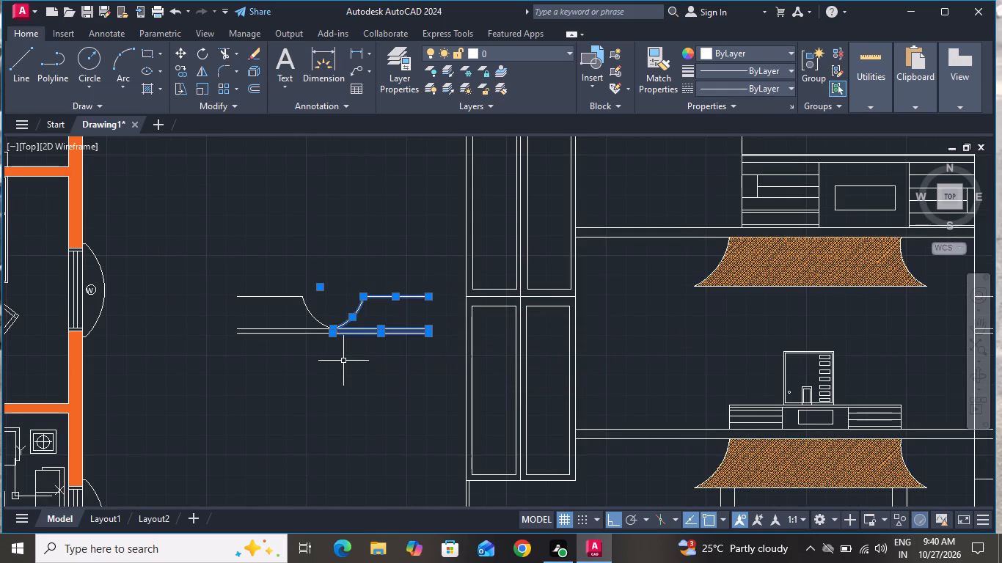
pyautogui.scroll(5, 343, 338)
pyautogui.click(257, 296)
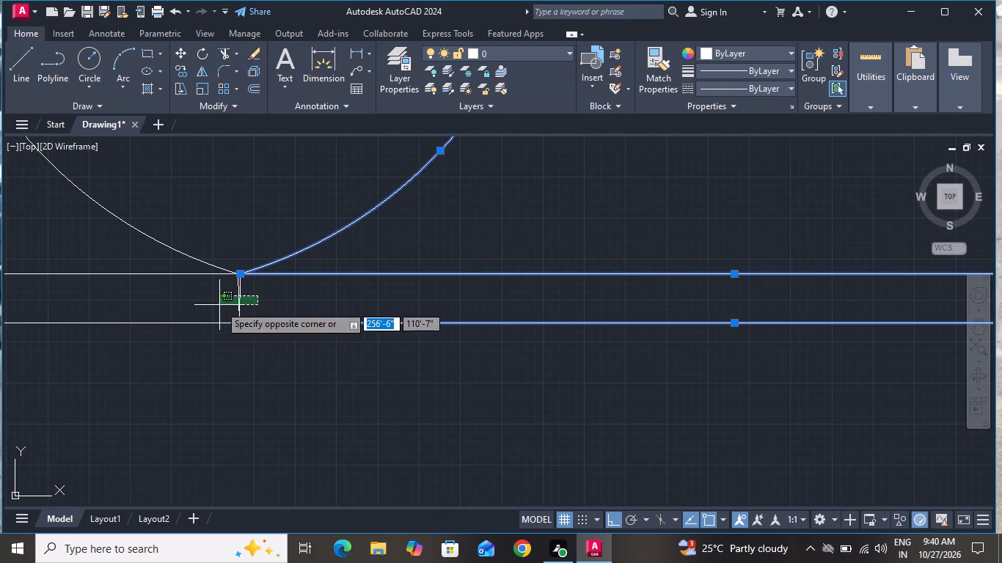
pyautogui.click(219, 305)
pyautogui.scroll(-3, 311, 363)
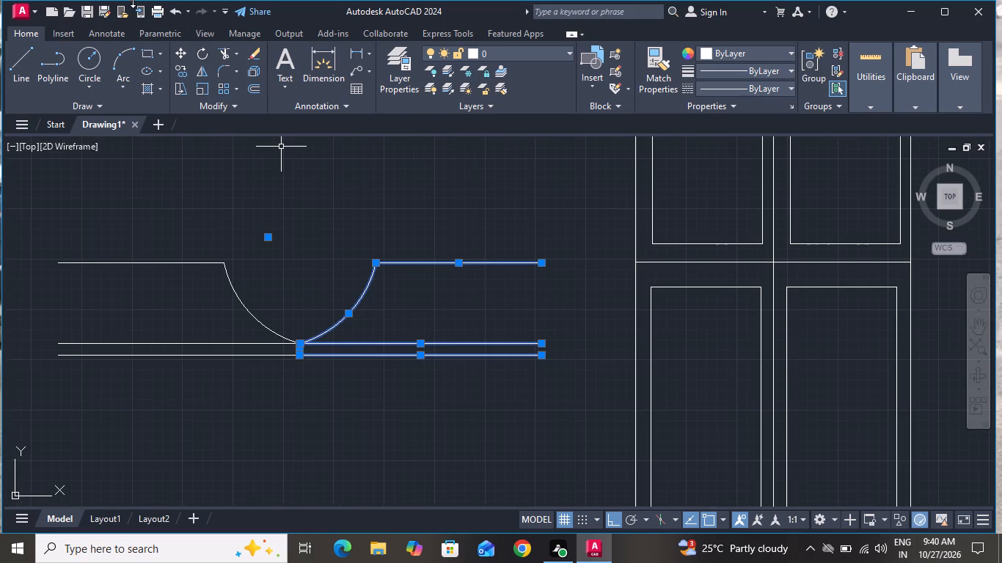
pyautogui.click(189, 75)
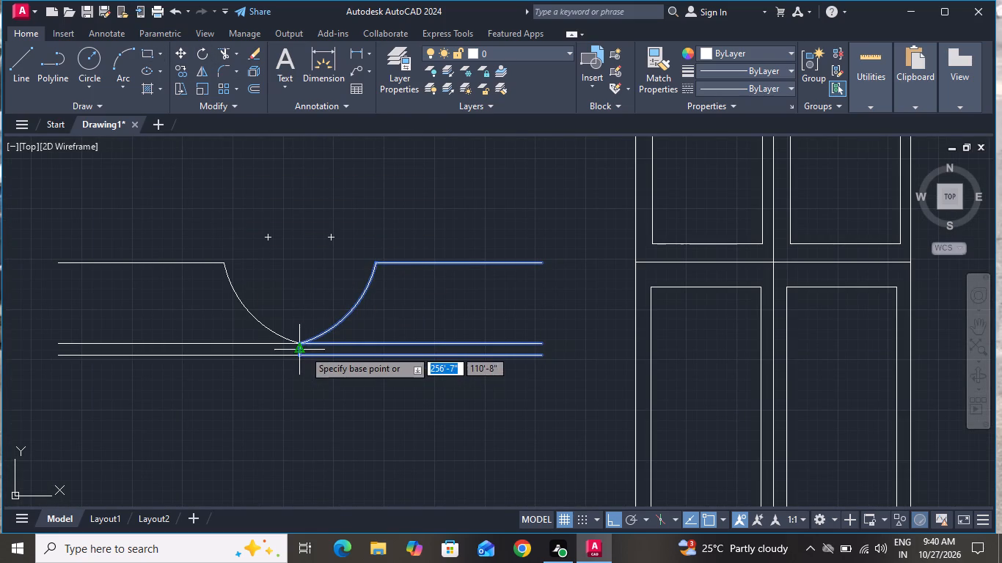
pyautogui.click(304, 349)
pyautogui.scroll(-3, 452, 244)
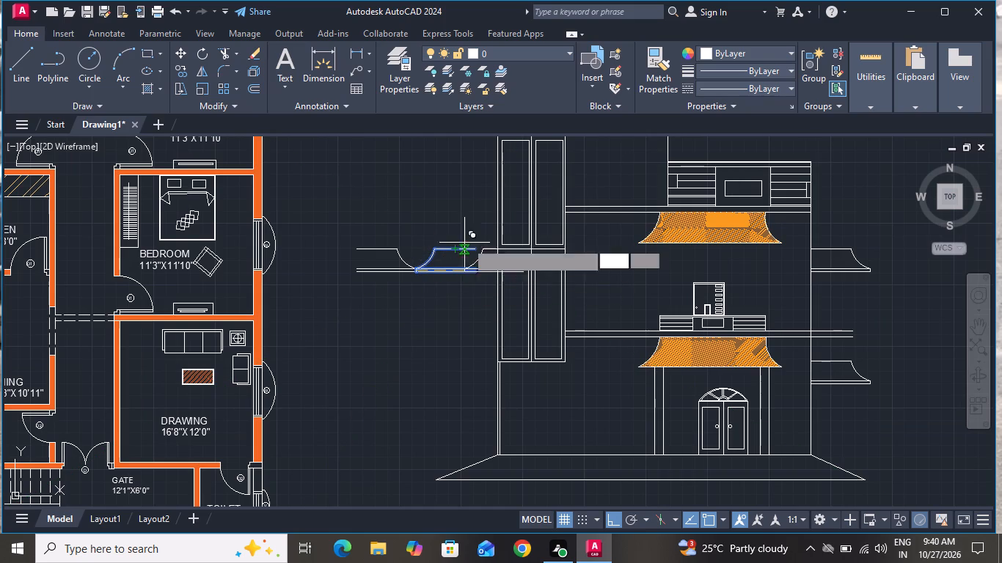
pyautogui.scroll(2, 476, 230)
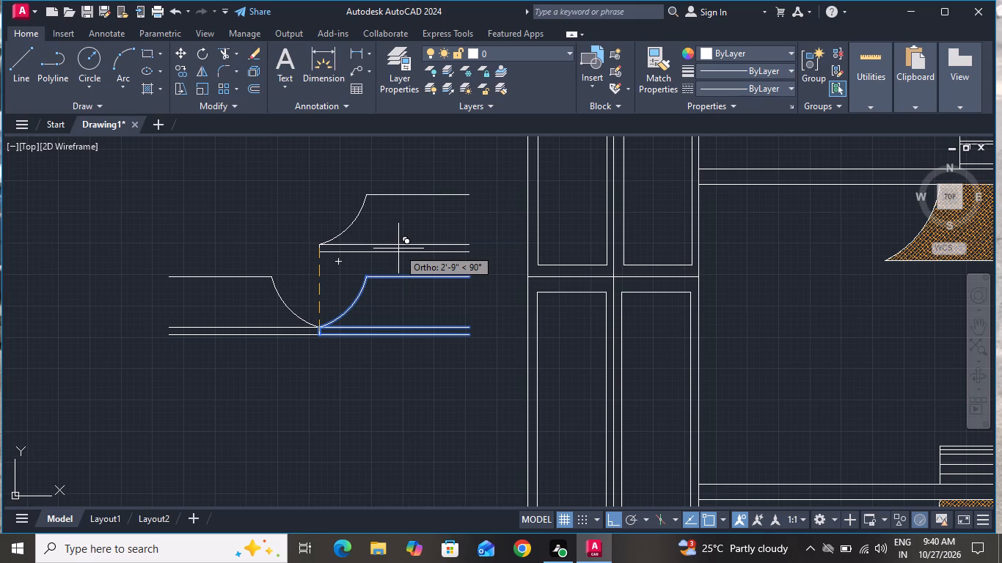
pyautogui.click(614, 515)
pyautogui.scroll(-2, 572, 473)
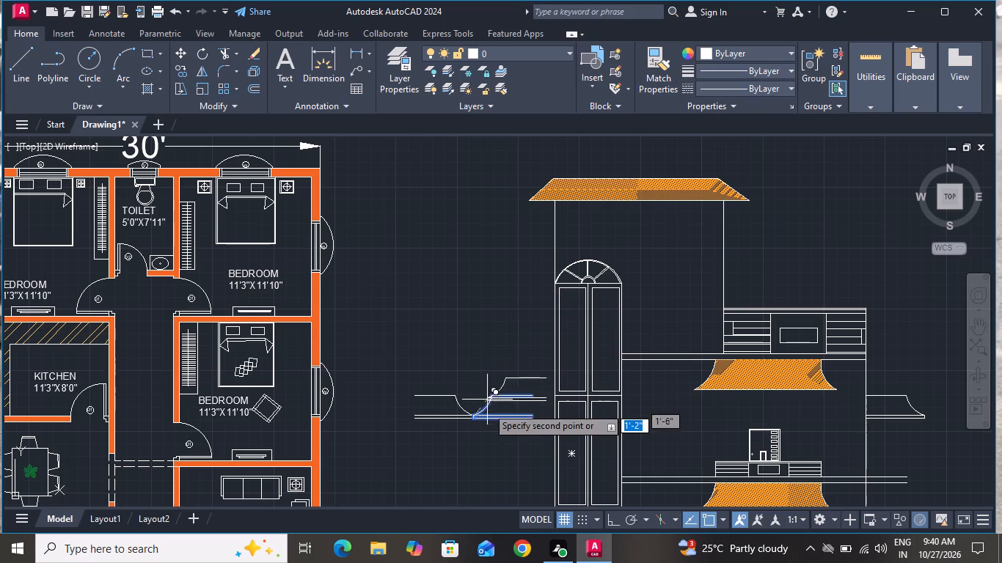
pyautogui.scroll(3, 487, 424)
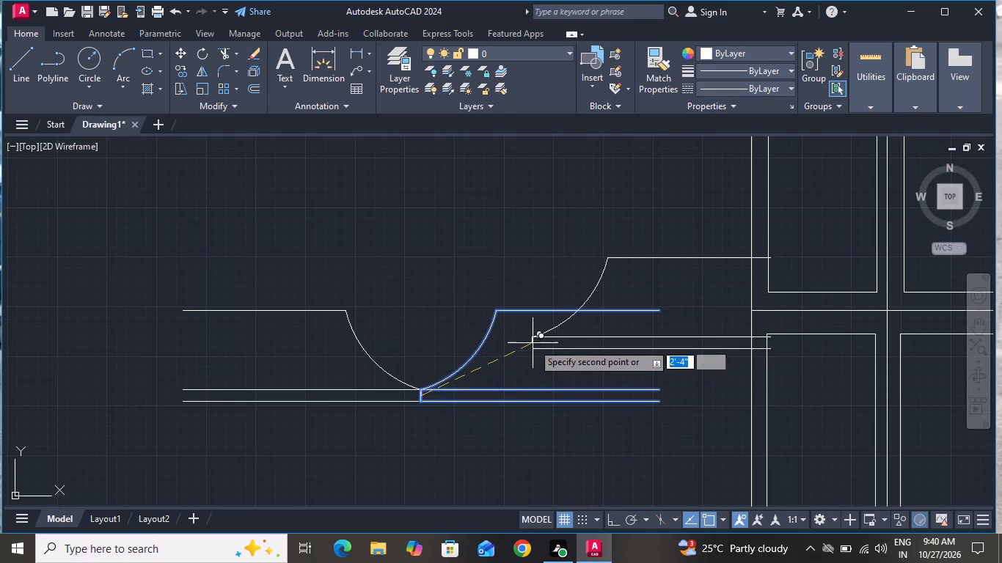
pyautogui.click(512, 307)
# Place a second copy of the mirrored projection against the outer wall below the tall windows, about 1'-11" across and 9'-7" down from the source.
pyautogui.scroll(-2, 428, 344)
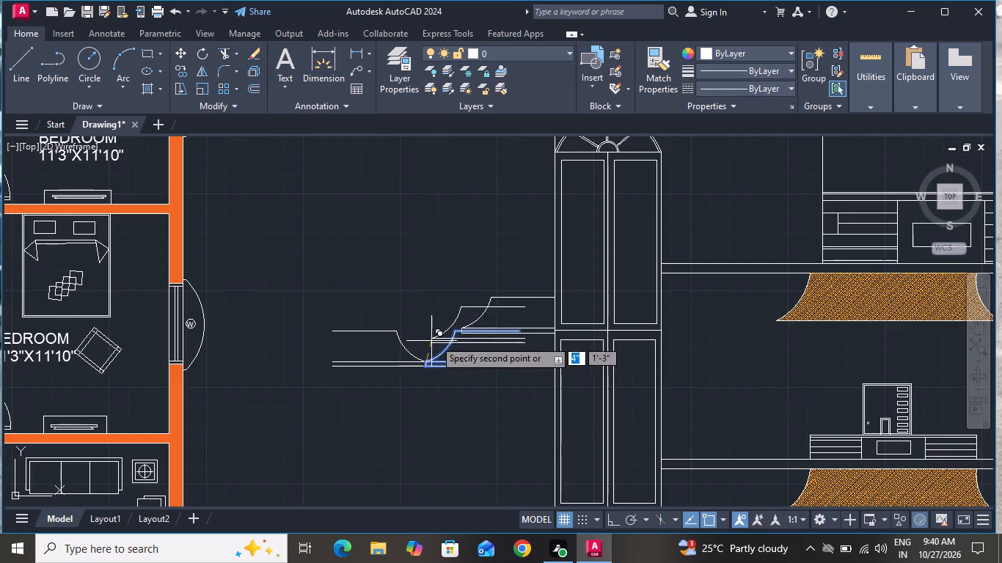
pyautogui.scroll(-1, 464, 317)
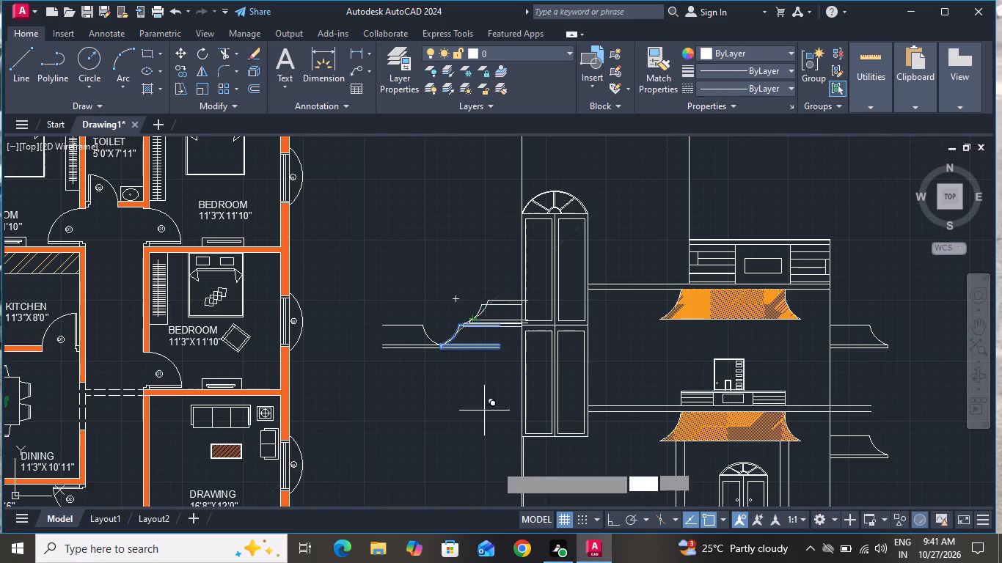
pyautogui.scroll(2, 483, 460)
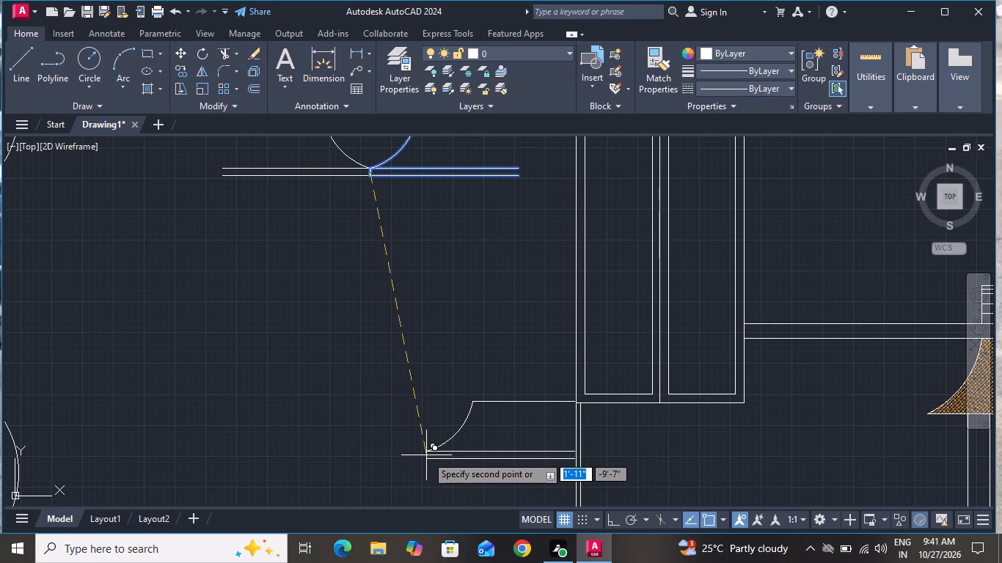
pyautogui.click(426, 455)
pyautogui.rightClick(394, 380)
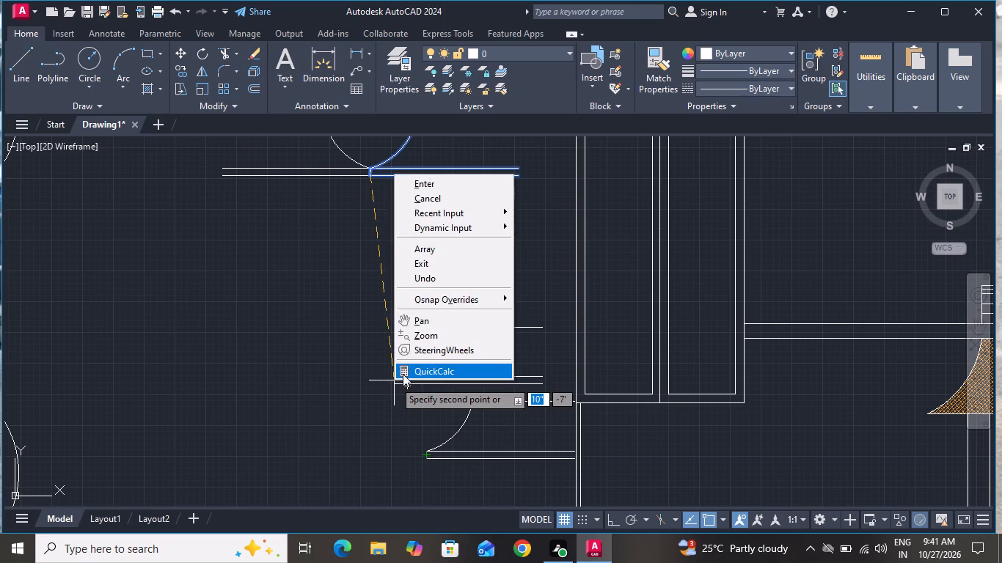
pyautogui.click(430, 204)
# Select the arcs and edge strips of the source projection pair left in the open space beyond the tower.
pyautogui.scroll(-2, 431, 273)
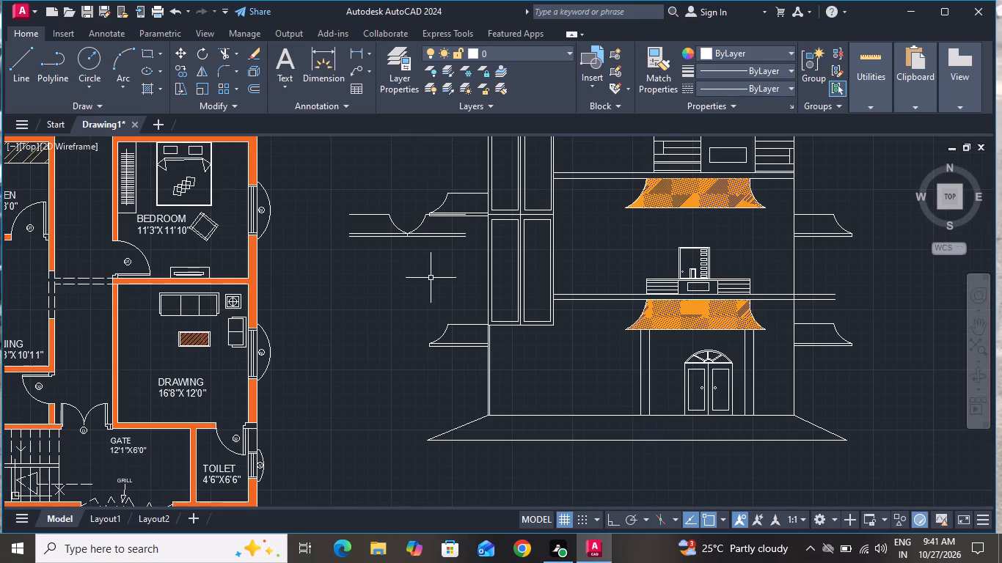
pyautogui.scroll(2, 431, 218)
pyautogui.click(443, 243)
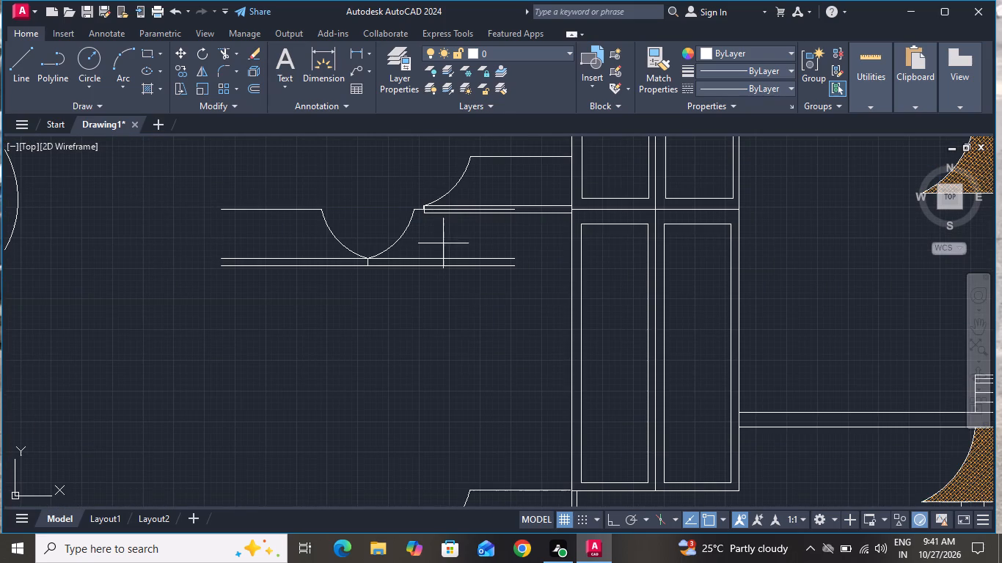
pyautogui.click(307, 293)
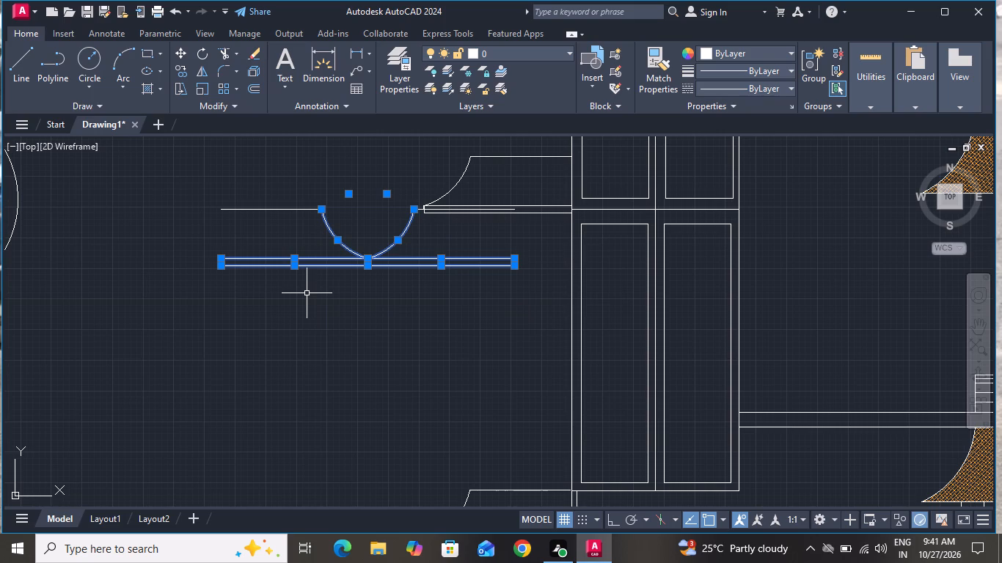
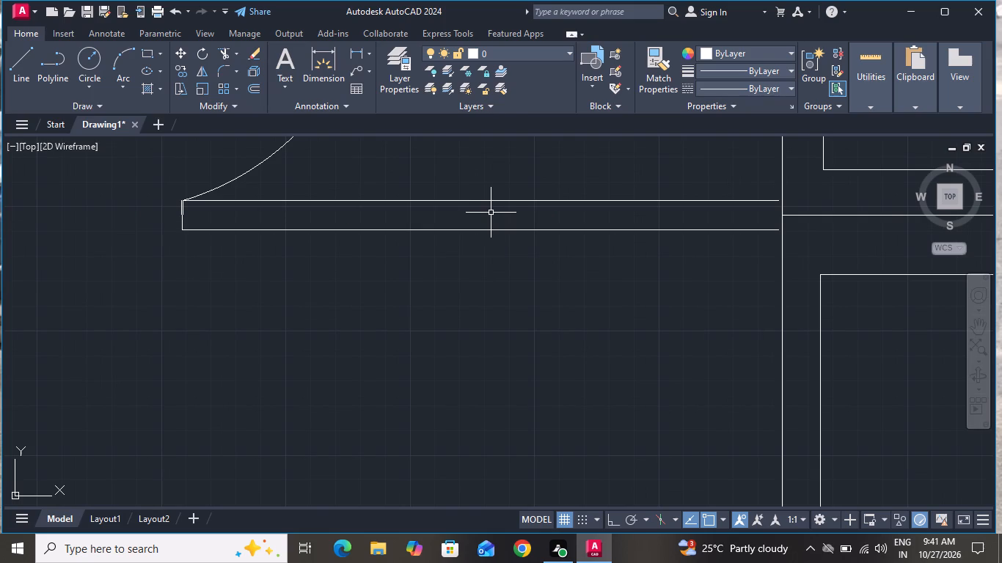
# Move the upper projection on the tower's outer wall about 2'-1" inward and 4" down, overlapping the tall windows.
pyautogui.scroll(-4, 509, 211)
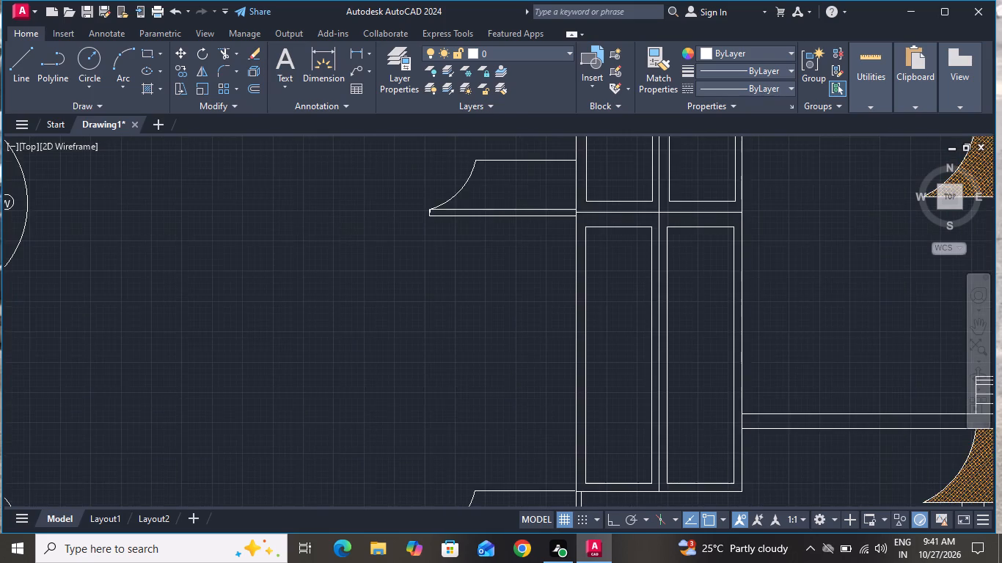
pyautogui.scroll(-2, 590, 292)
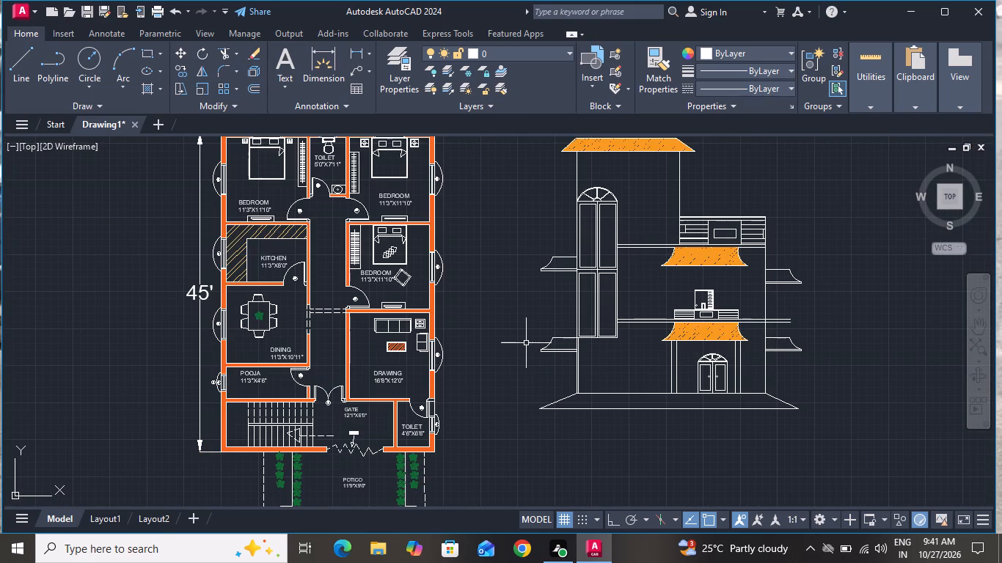
pyautogui.click(564, 253)
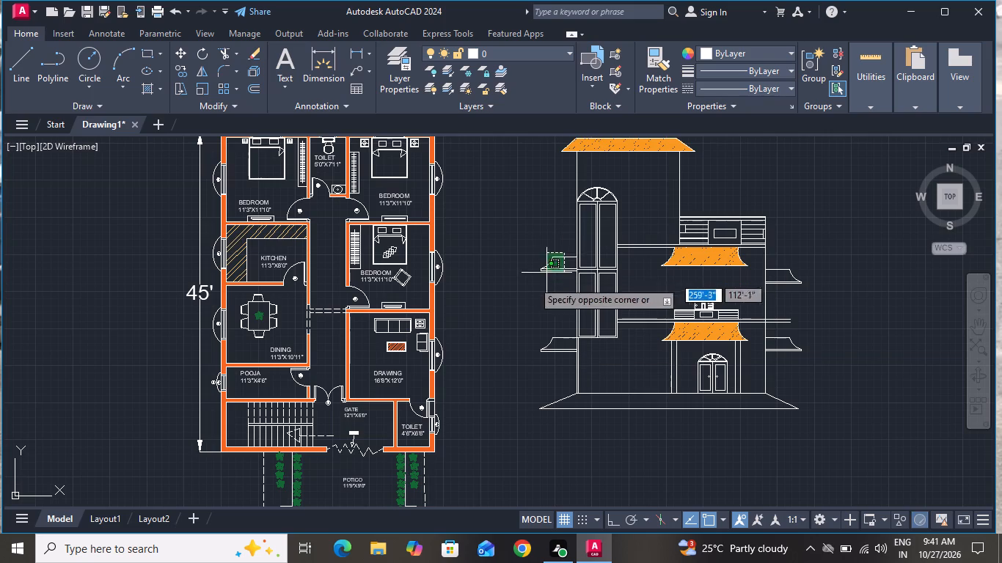
pyautogui.click(531, 282)
pyautogui.click(185, 61)
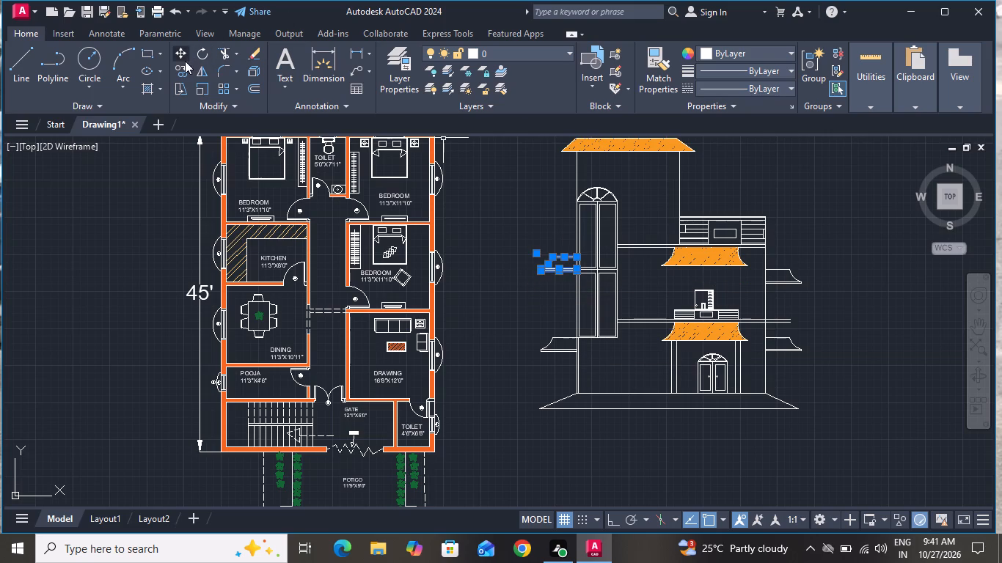
pyautogui.scroll(3, 565, 257)
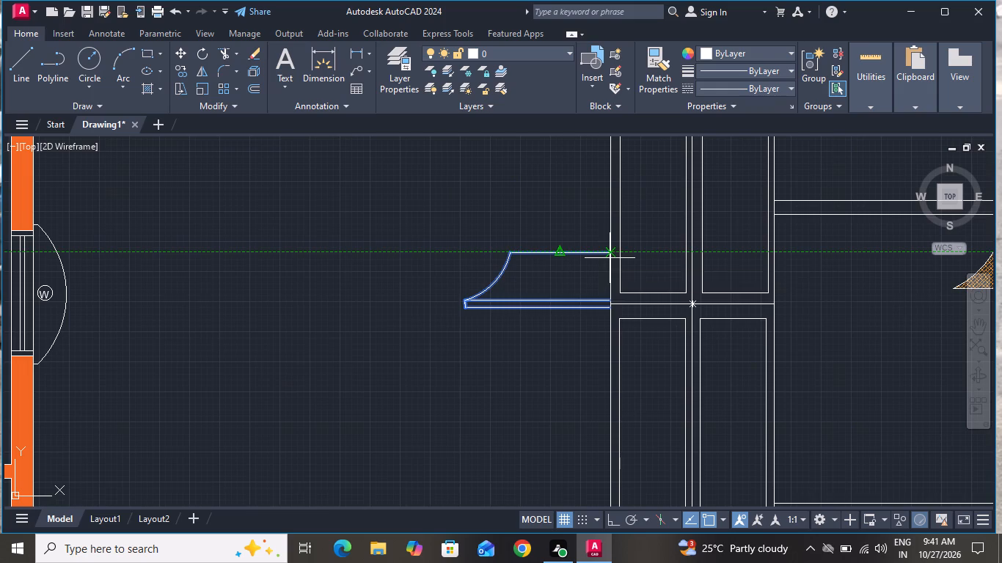
pyautogui.click(610, 257)
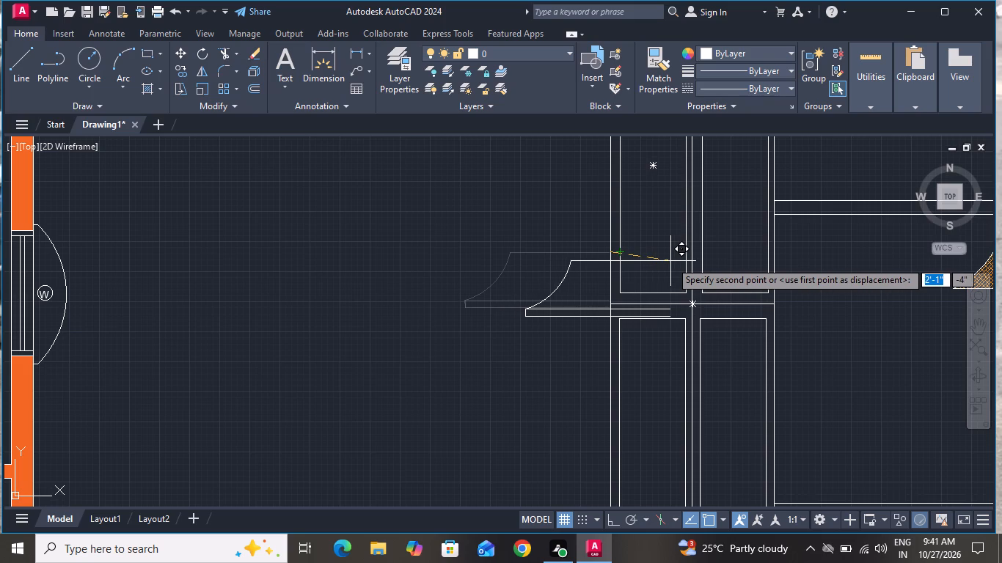
pyautogui.click(670, 261)
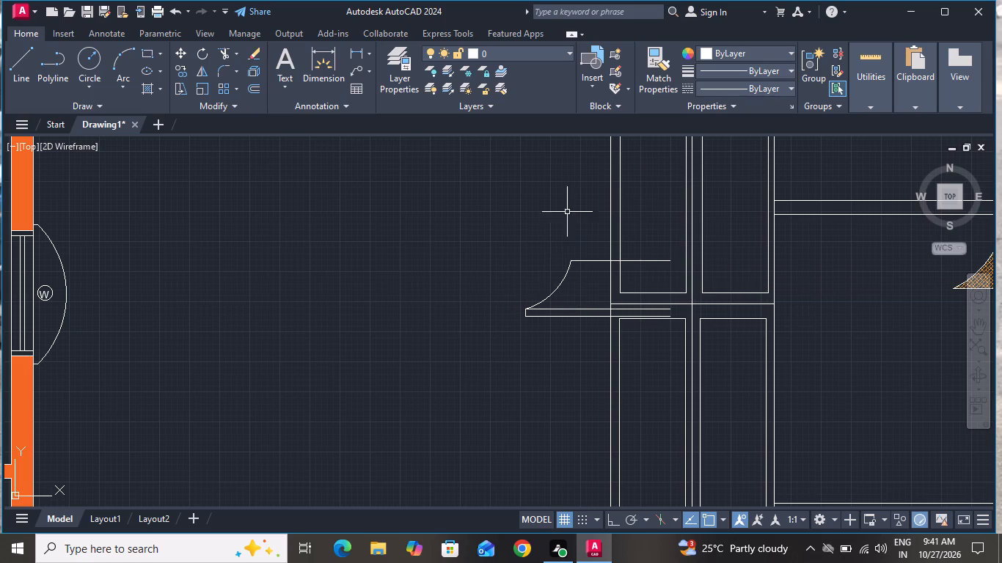
# Trim the moved projection's top line and both strip lines back to the tower's outer wall line.
pyautogui.click(228, 53)
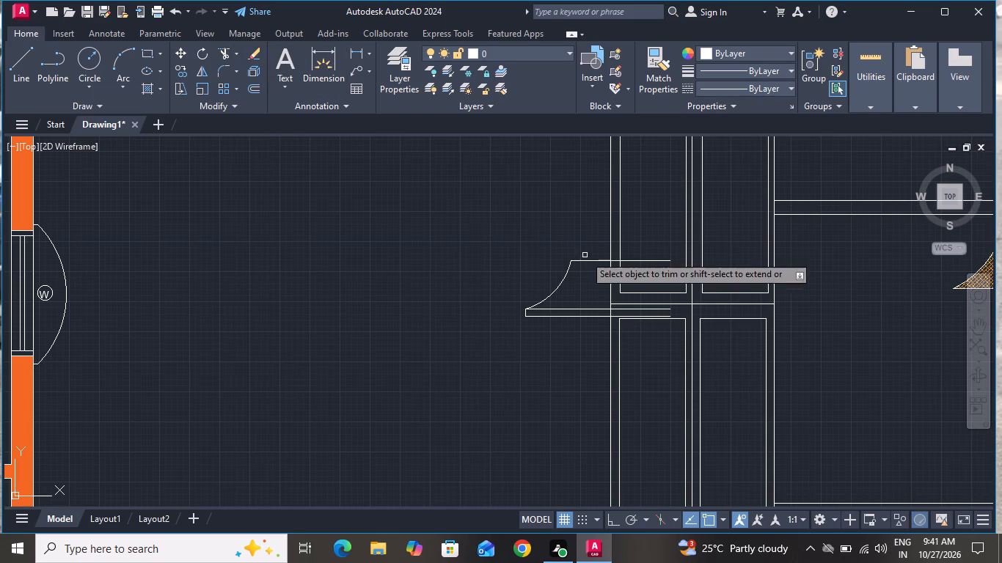
pyautogui.scroll(1, 618, 269)
pyautogui.click(618, 269)
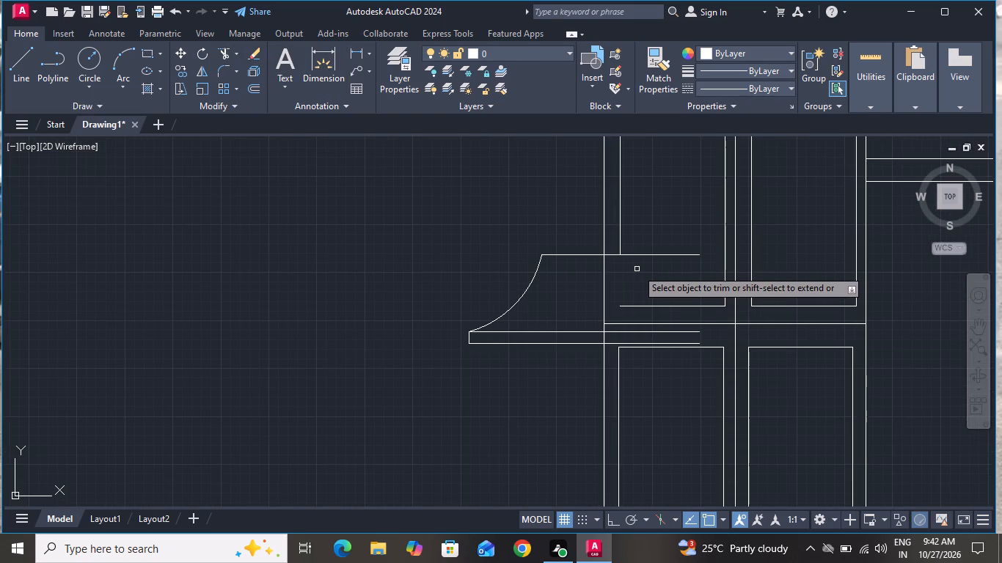
pyautogui.hotkey('ctrl', 'z')
pyautogui.click(640, 269)
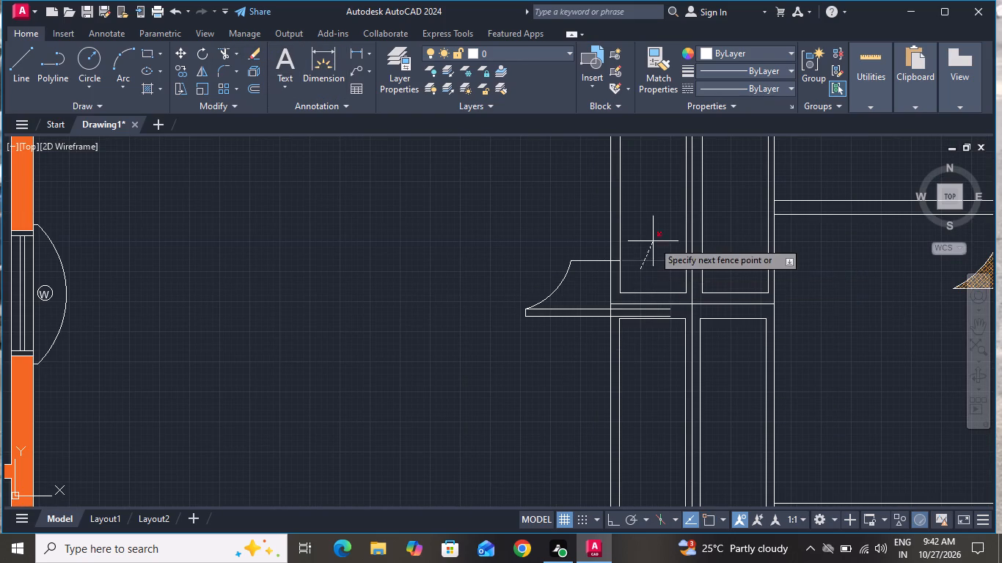
pyautogui.click(653, 241)
pyautogui.scroll(2, 656, 306)
pyautogui.click(657, 310)
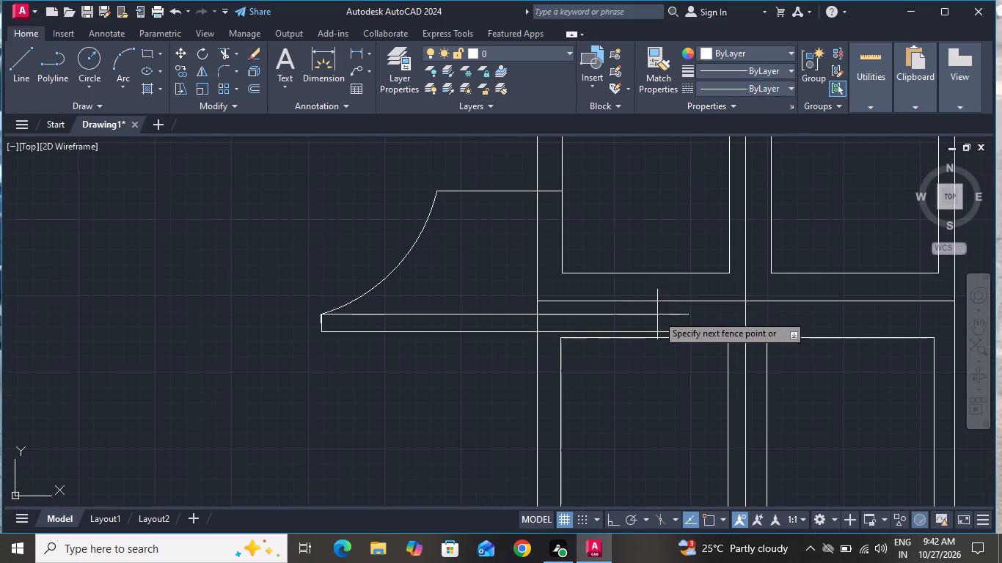
pyautogui.click(656, 316)
pyautogui.click(639, 331)
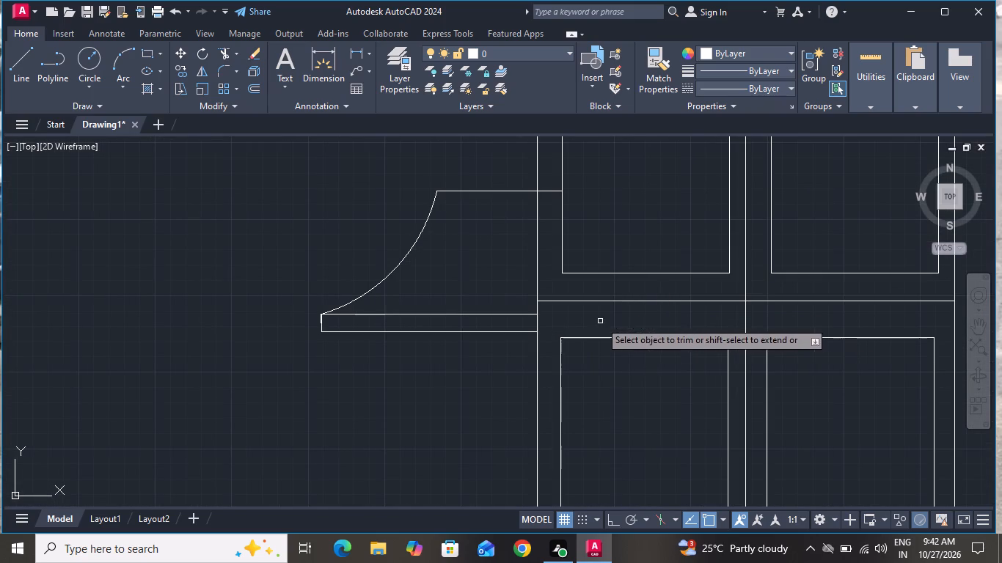
pyautogui.click(552, 194)
pyautogui.scroll(-2, 375, 217)
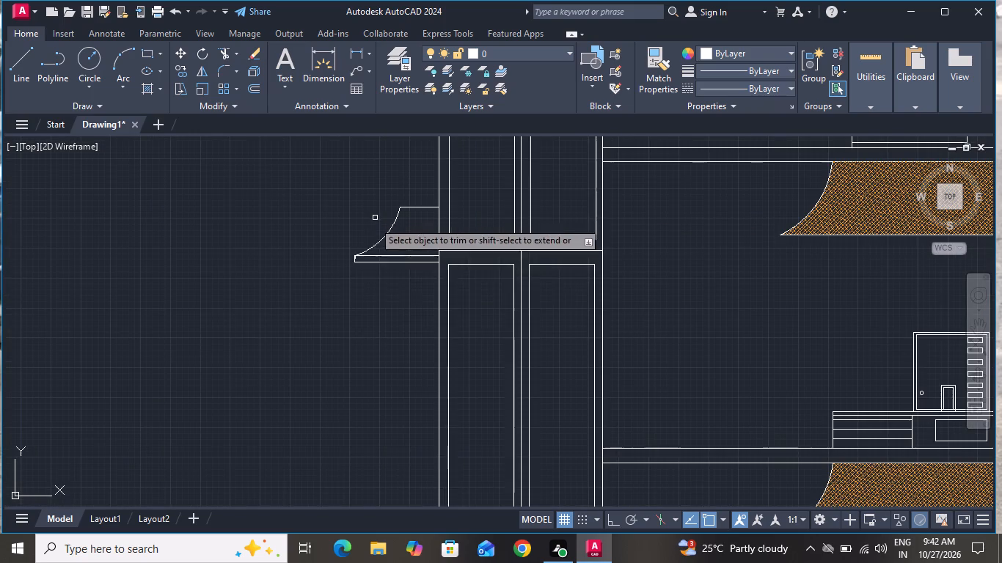
pyautogui.rightClick(333, 274)
pyautogui.click(346, 295)
# Select the arc, top line and edge strip of the lower projection on the tower side, below the tall windows.
pyautogui.scroll(-3, 458, 307)
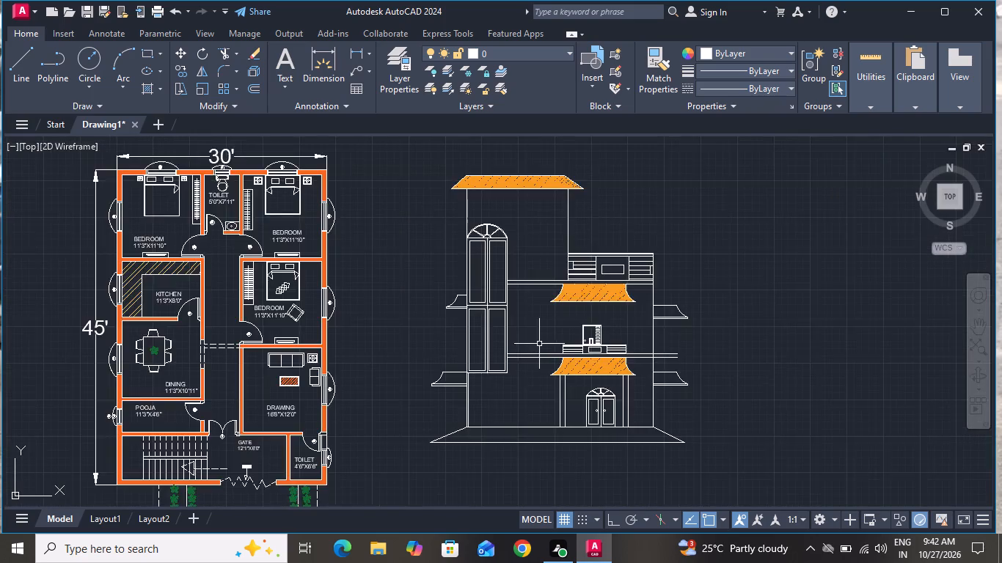
pyautogui.scroll(-1, 539, 344)
pyautogui.scroll(3, 499, 369)
pyautogui.click(447, 331)
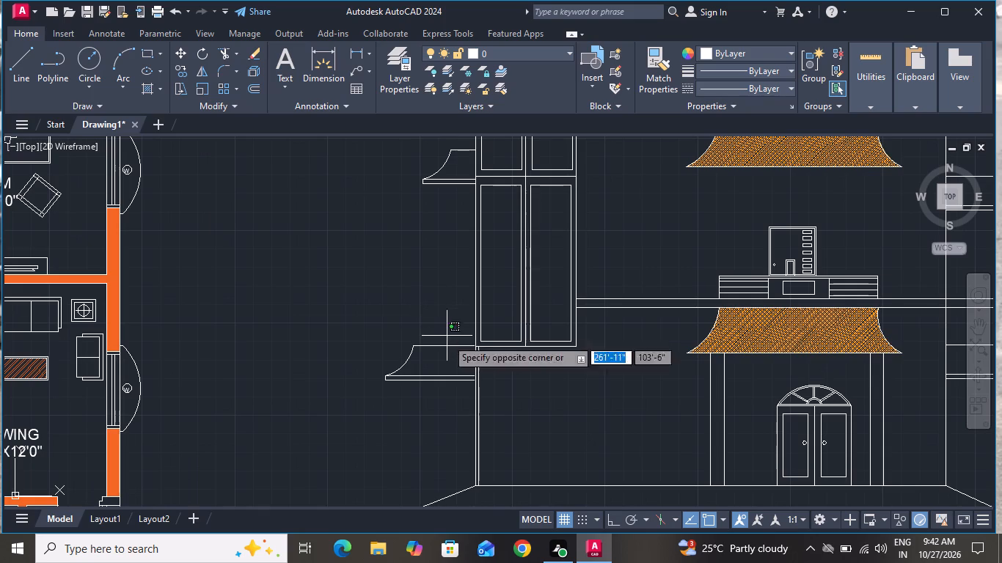
pyautogui.click(381, 410)
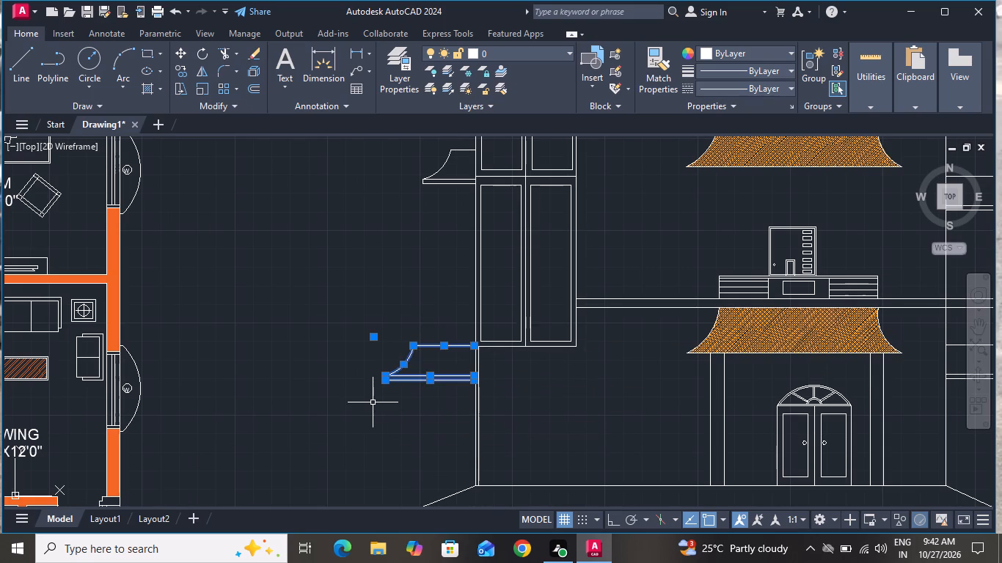
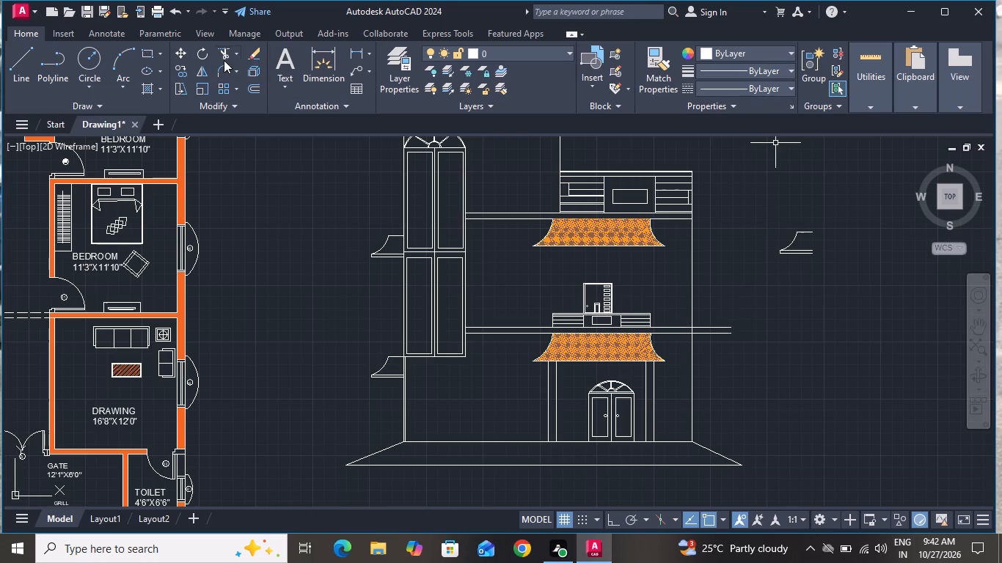
# Trim the two first-floor slab lines back to the outer wall line on the side opposite the tower.
pyautogui.click(224, 60)
pyautogui.click(707, 353)
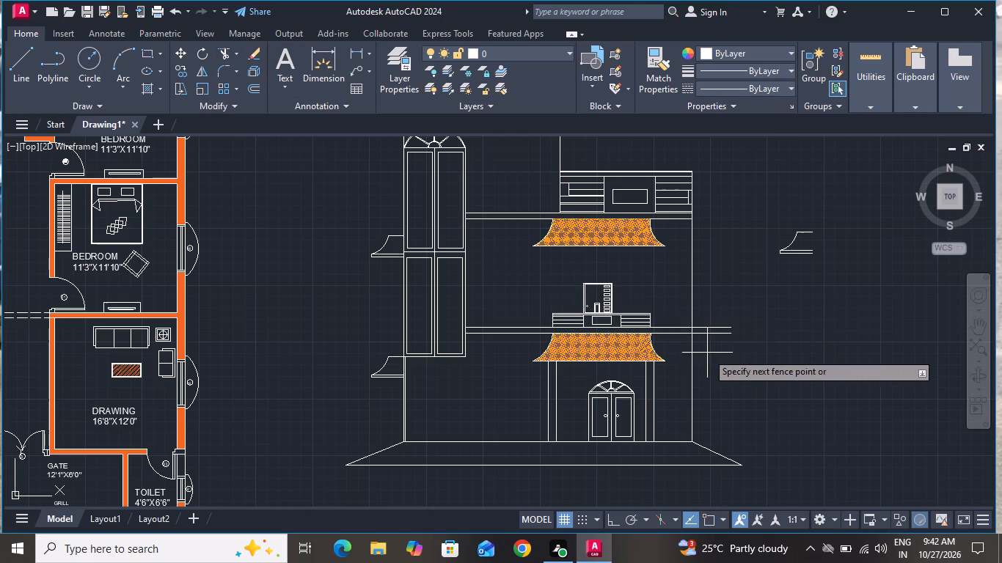
pyautogui.click(727, 309)
pyautogui.rightClick(726, 308)
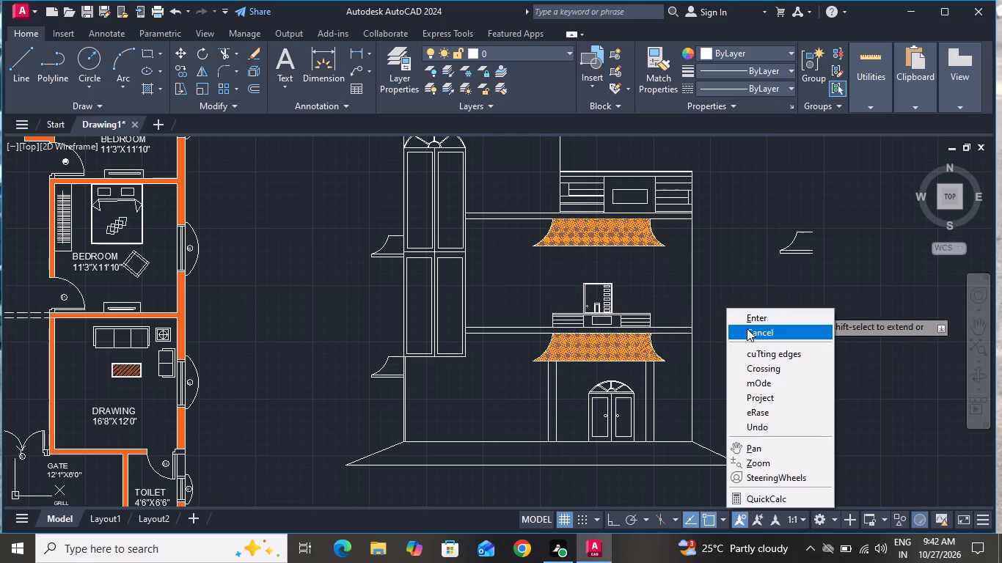
pyautogui.click(747, 328)
# Mirror the spare curved projection beside the elevation about a vertical line through its open end, keeping the original.
pyautogui.click(837, 215)
pyautogui.click(756, 292)
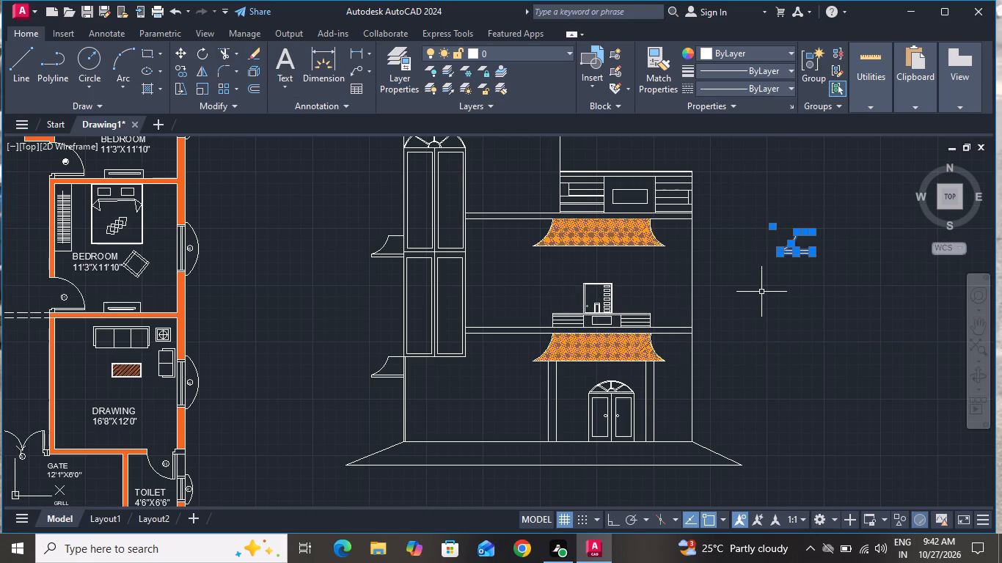
pyautogui.write('mi')
pyautogui.press('space')
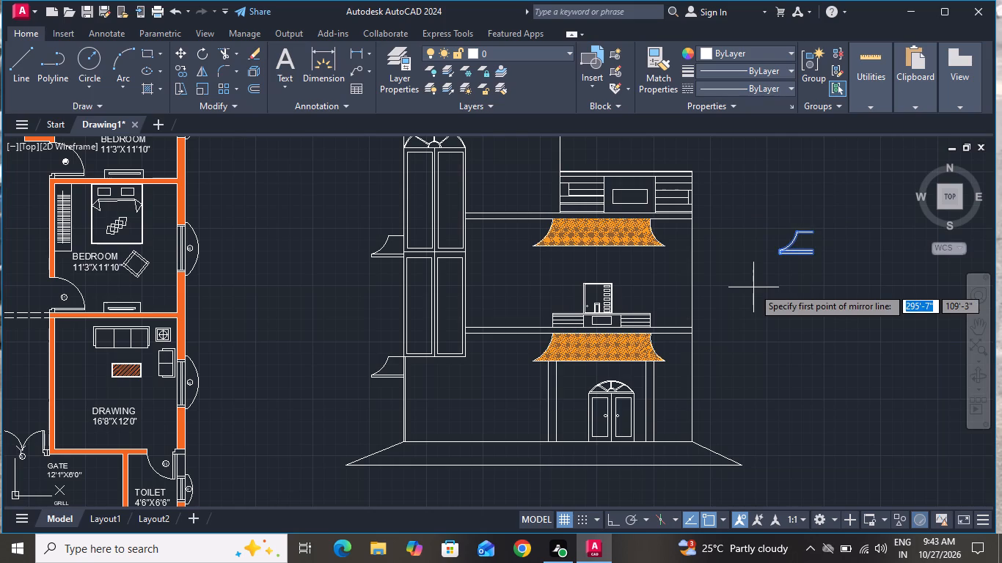
pyautogui.scroll(3, 845, 229)
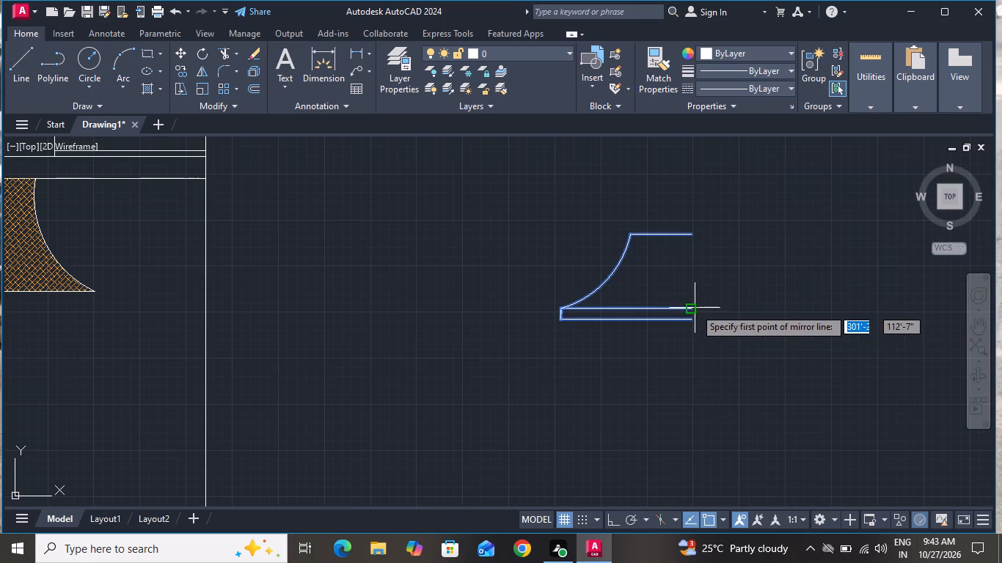
pyautogui.click(695, 306)
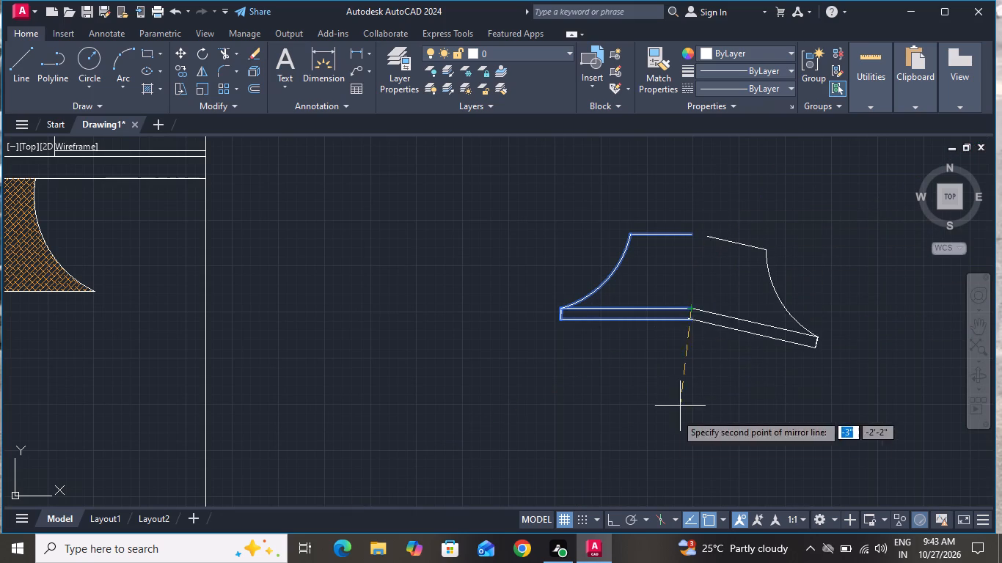
pyautogui.click(615, 518)
pyautogui.click(661, 359)
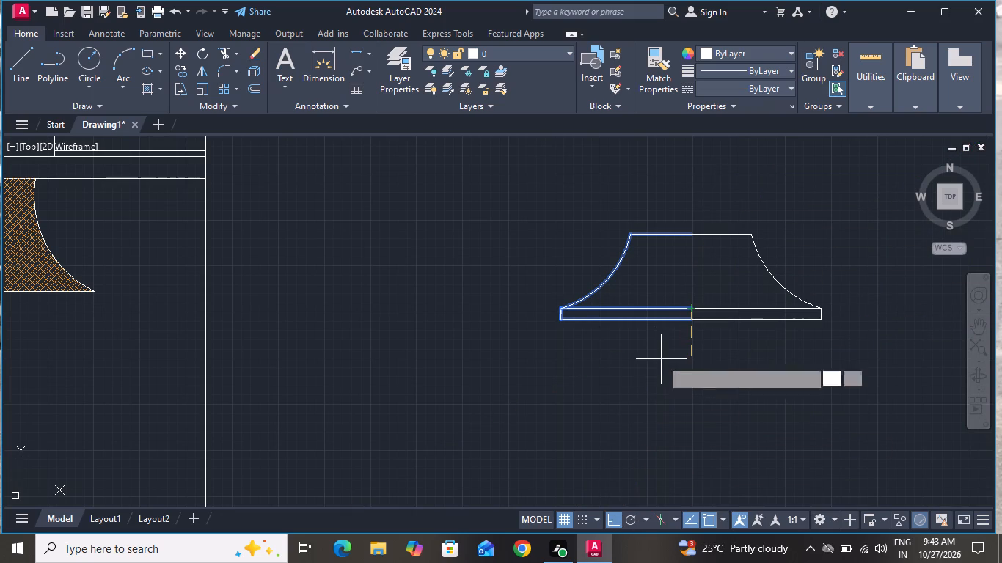
pyautogui.moveTo(705, 412); pyautogui.dragTo(661, 359)
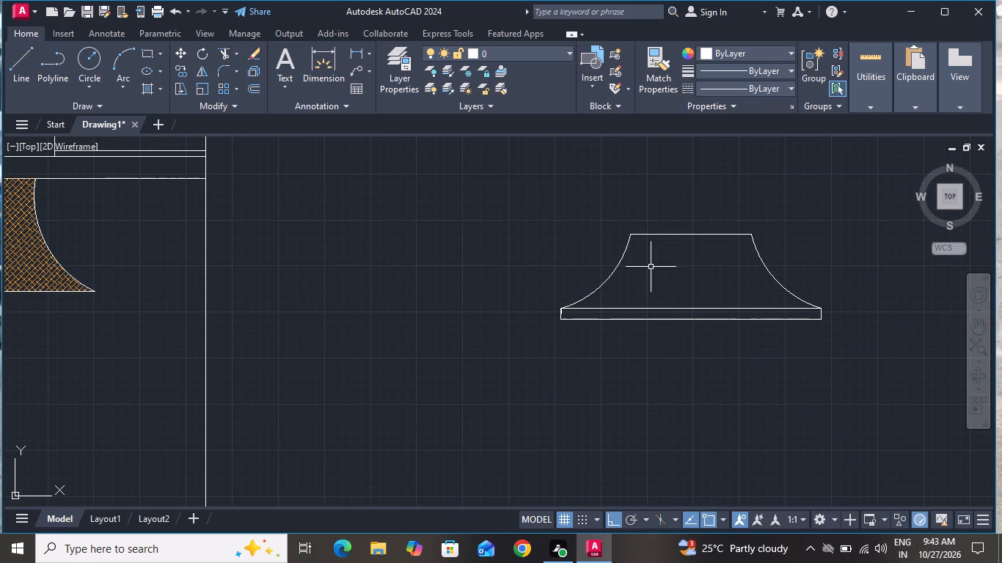
# Select the original left half of the mirrored projection beside the elevation.
pyautogui.click(651, 223)
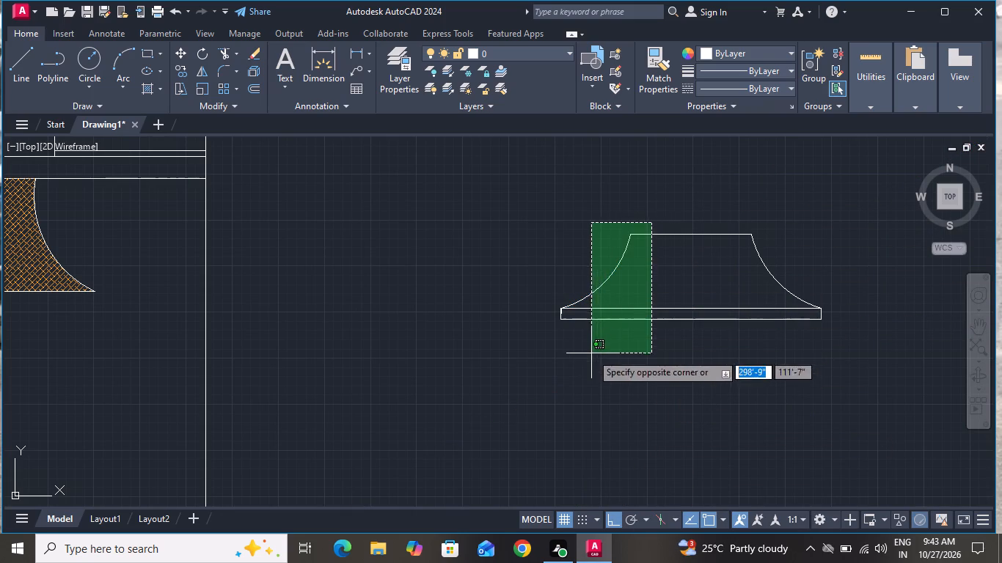
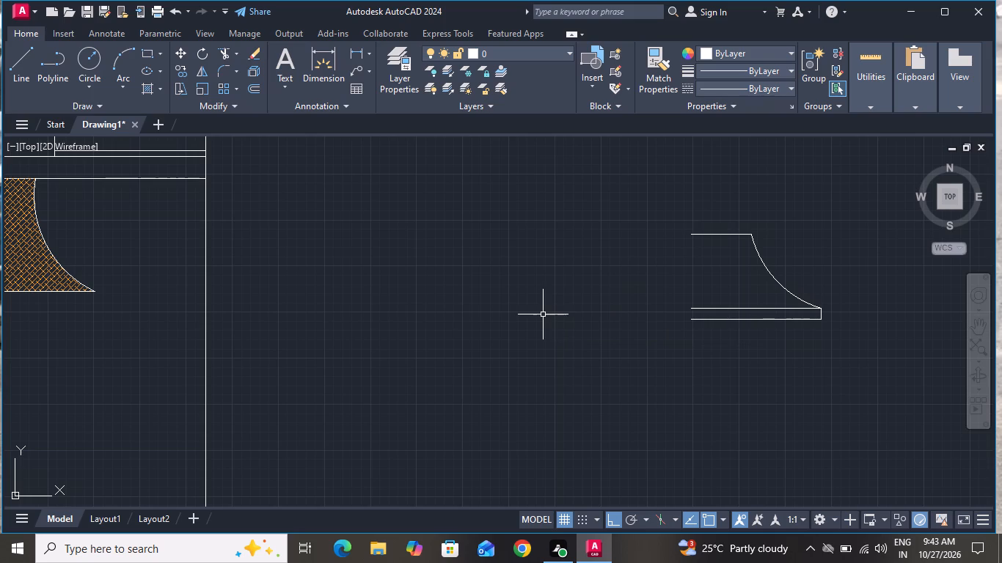
# Move the spare curved projection beside the elevation onto the outer wall opposite the tower, just below the upper hatched roof's level, with Ortho off.
pyautogui.scroll(-4, 562, 321)
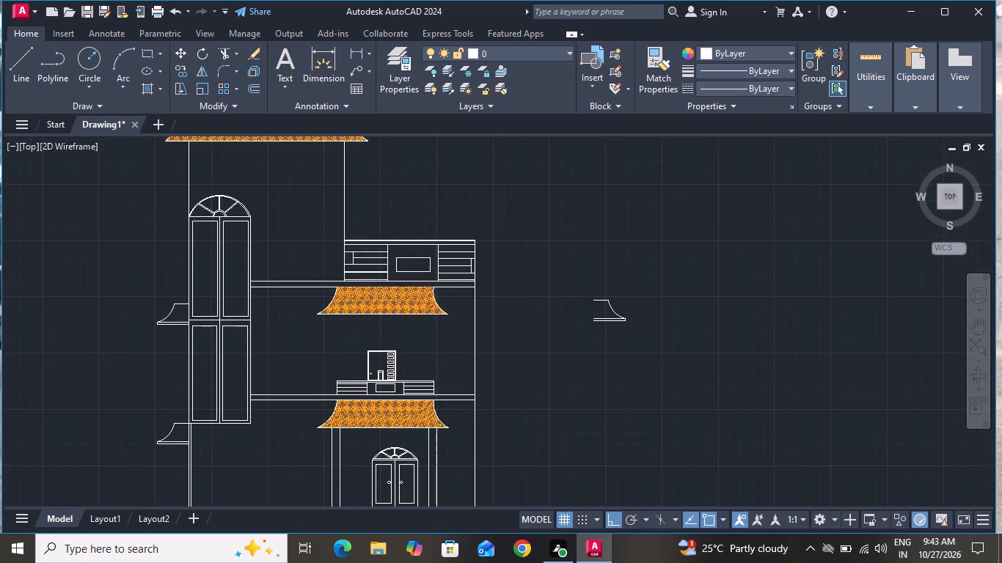
pyautogui.click(640, 300)
pyautogui.click(564, 345)
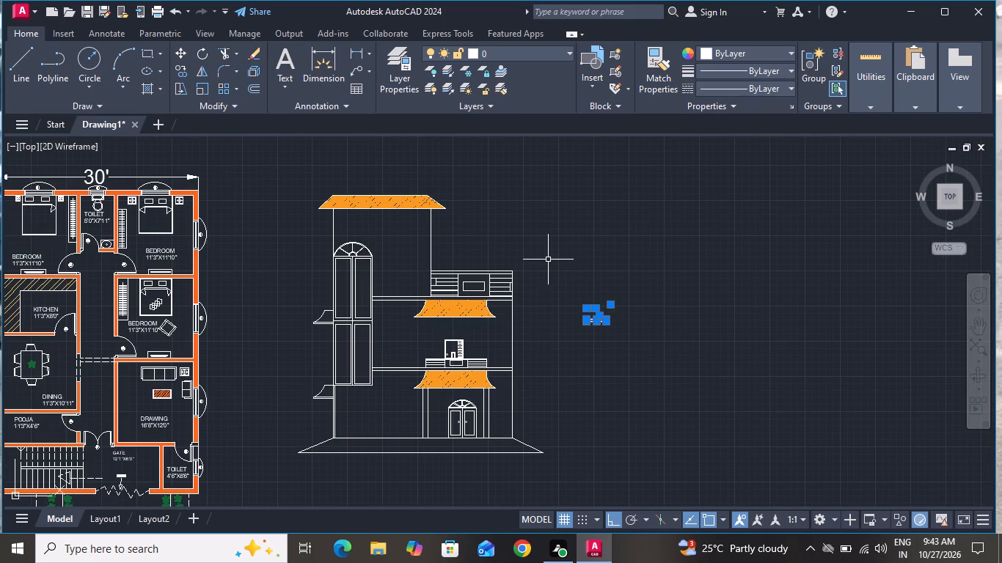
pyautogui.click(180, 56)
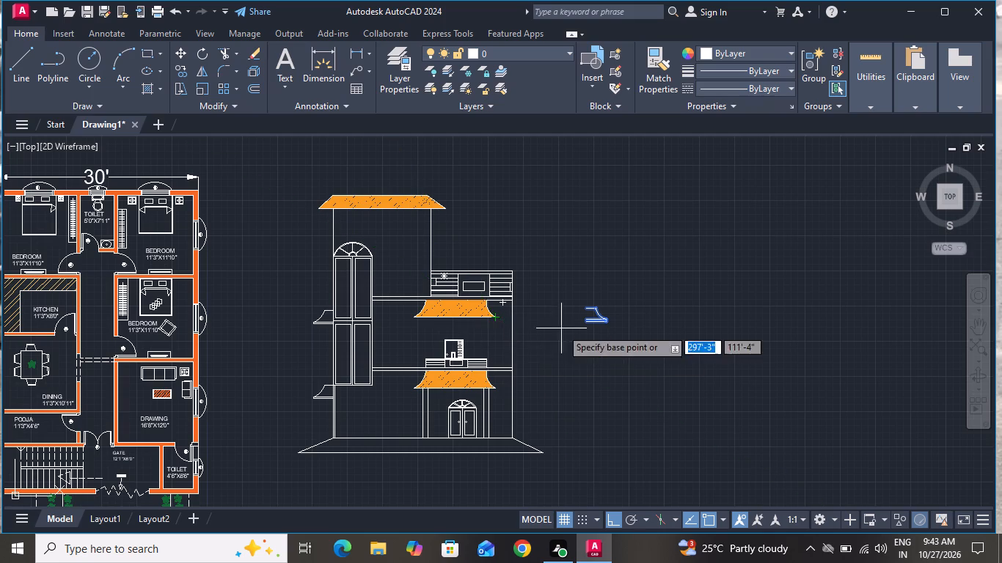
pyautogui.click(586, 308)
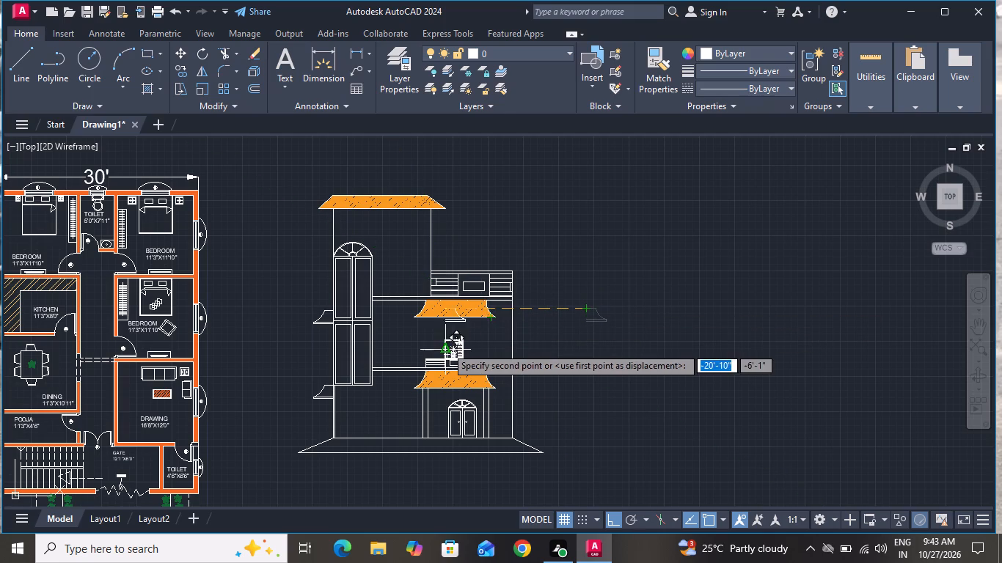
pyautogui.scroll(2, 445, 347)
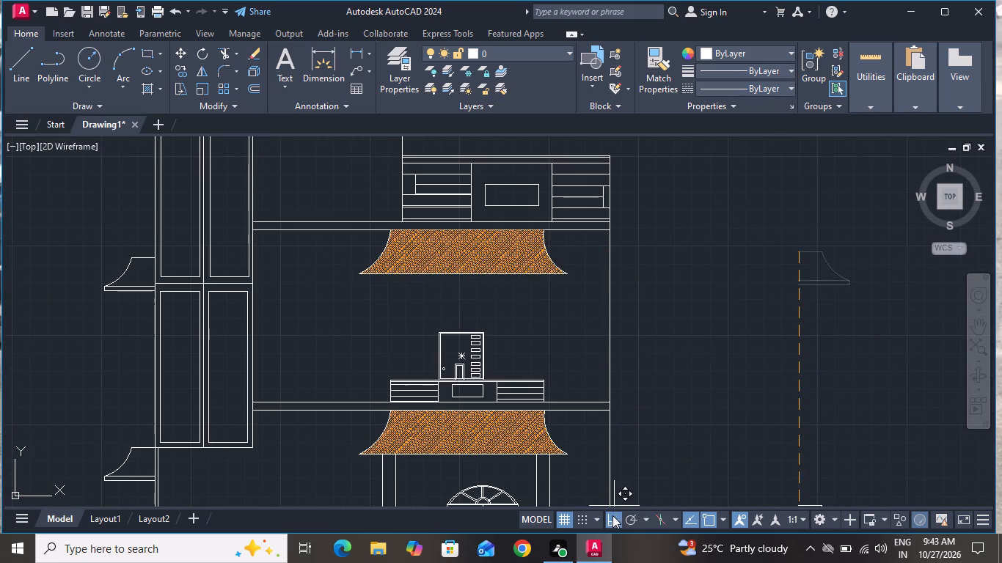
pyautogui.click(612, 519)
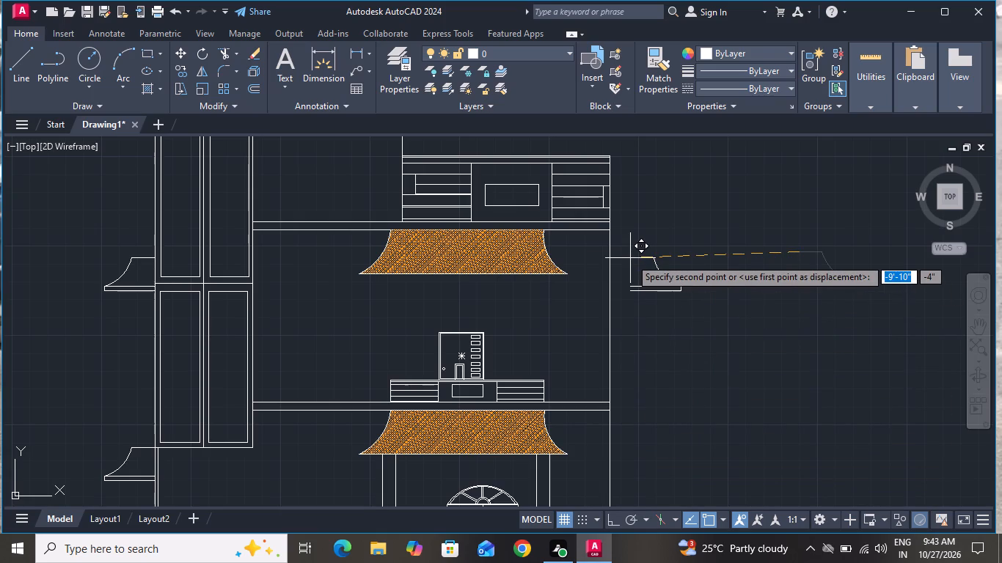
pyautogui.scroll(1, 629, 258)
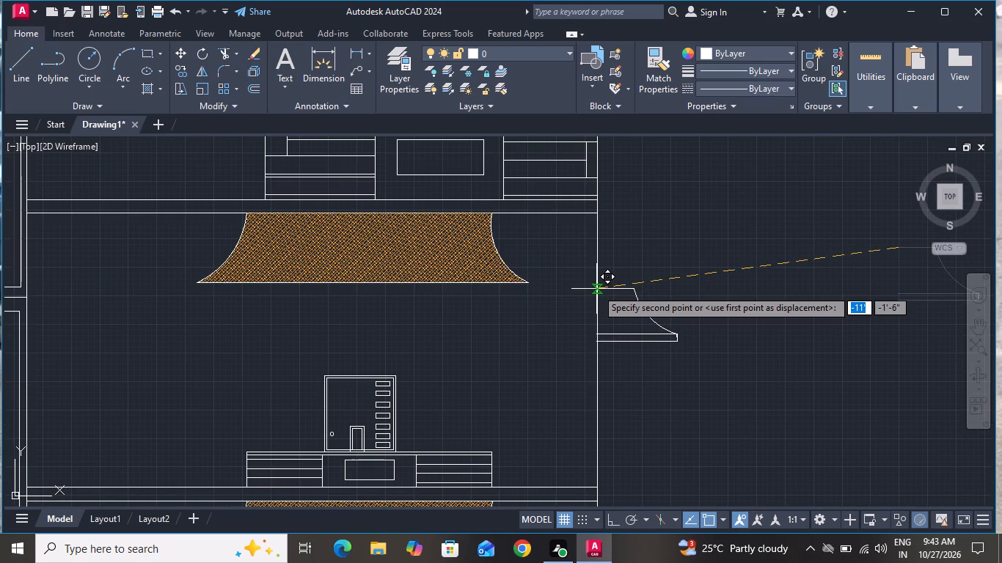
pyautogui.click(597, 289)
# Copy that wall-mounted curved projection about 10'-5" straight down the same outer wall, level with the bottom of the lower hatched roof.
pyautogui.scroll(-1, 637, 260)
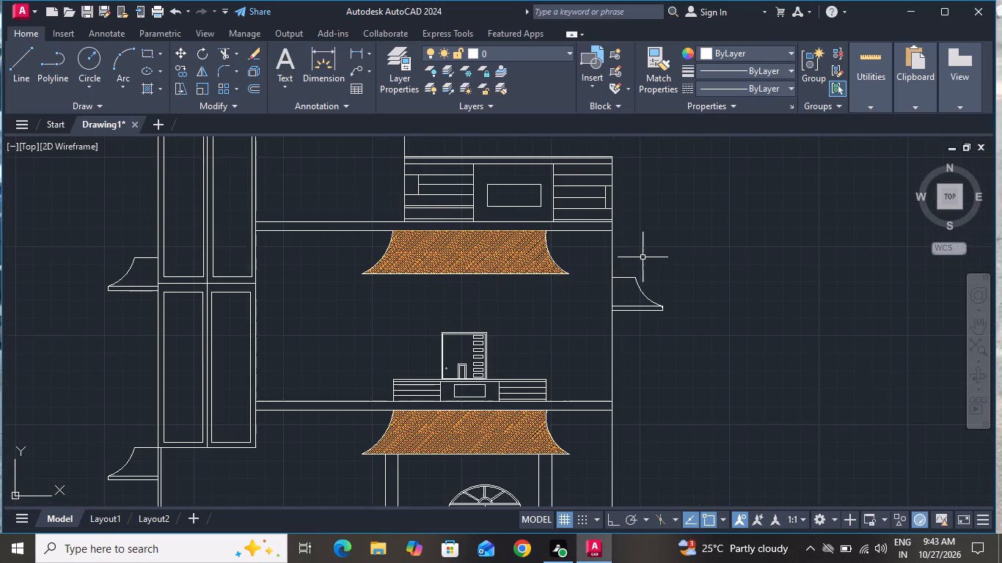
pyautogui.click(673, 263)
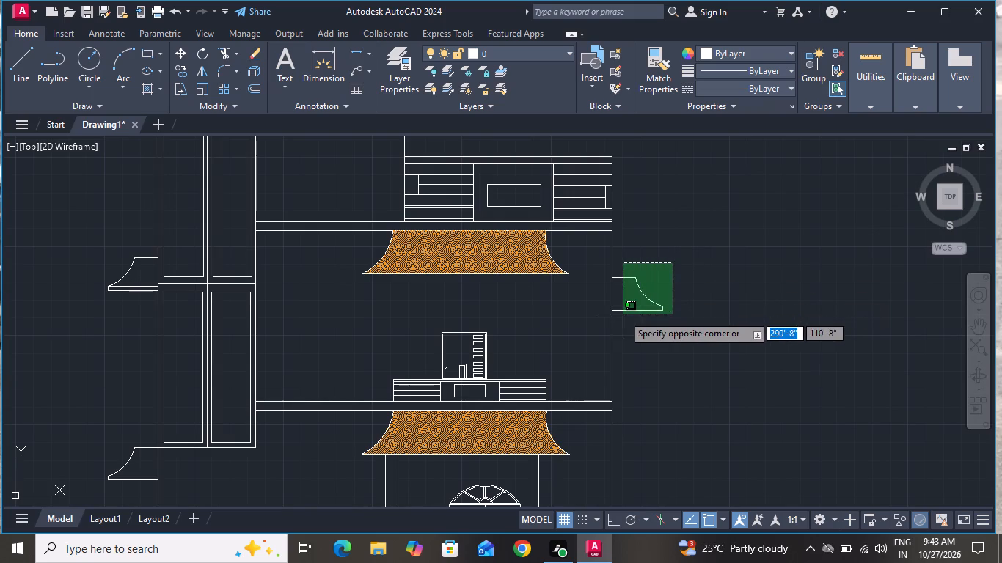
pyautogui.click(623, 314)
pyautogui.click(187, 76)
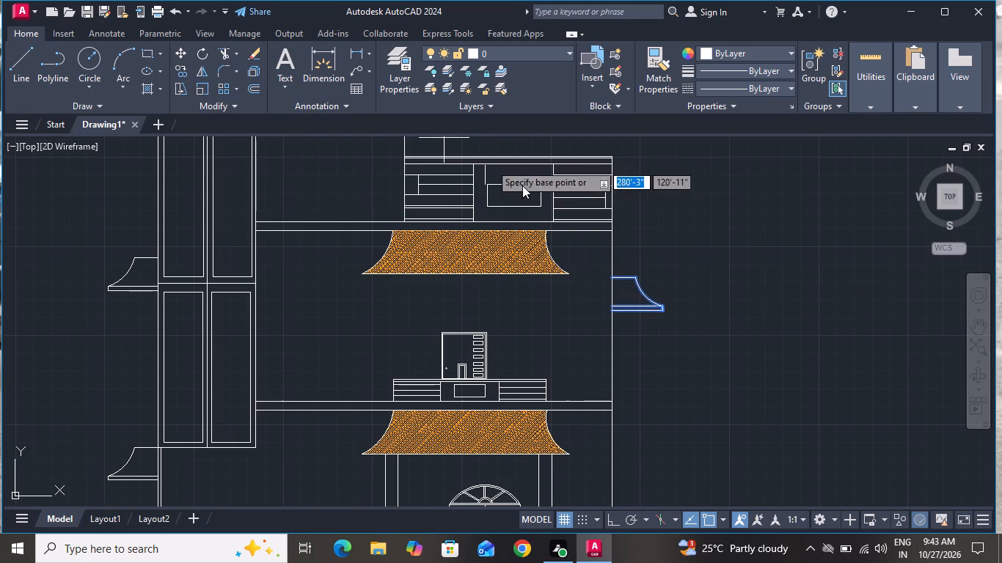
pyautogui.click(607, 273)
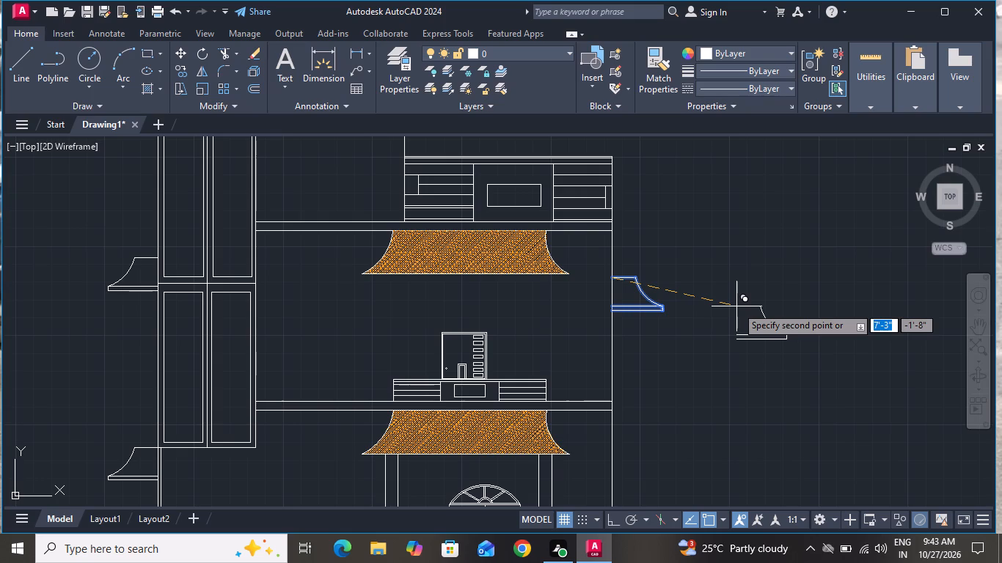
pyautogui.scroll(-2, 736, 306)
pyautogui.scroll(1, 712, 371)
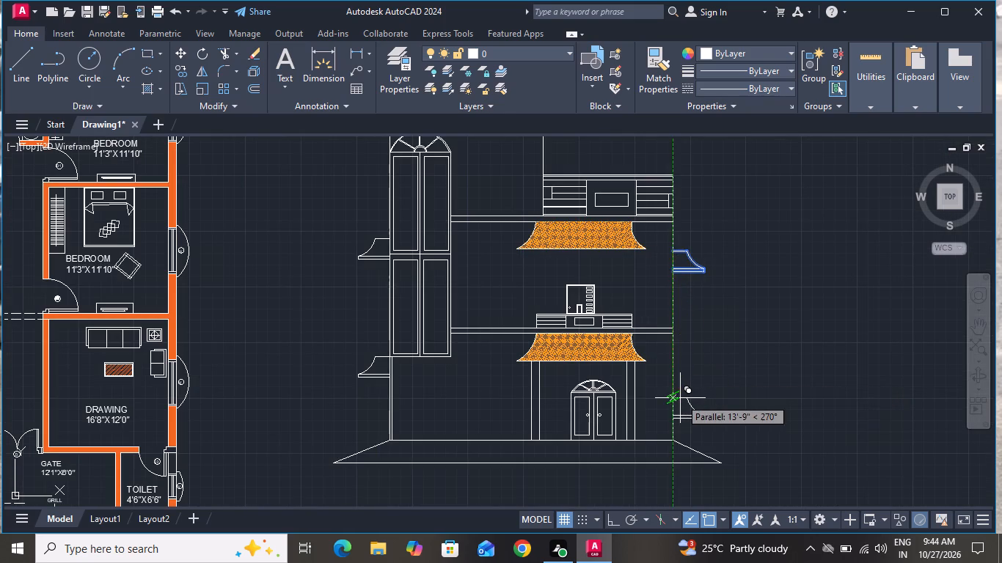
pyautogui.scroll(2, 680, 398)
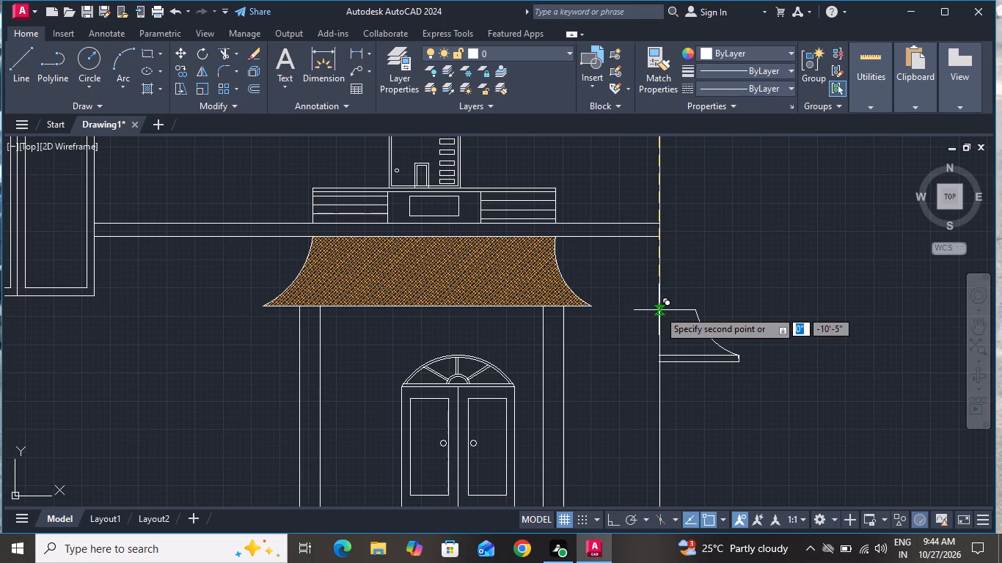
pyautogui.click(659, 310)
pyautogui.rightClick(712, 288)
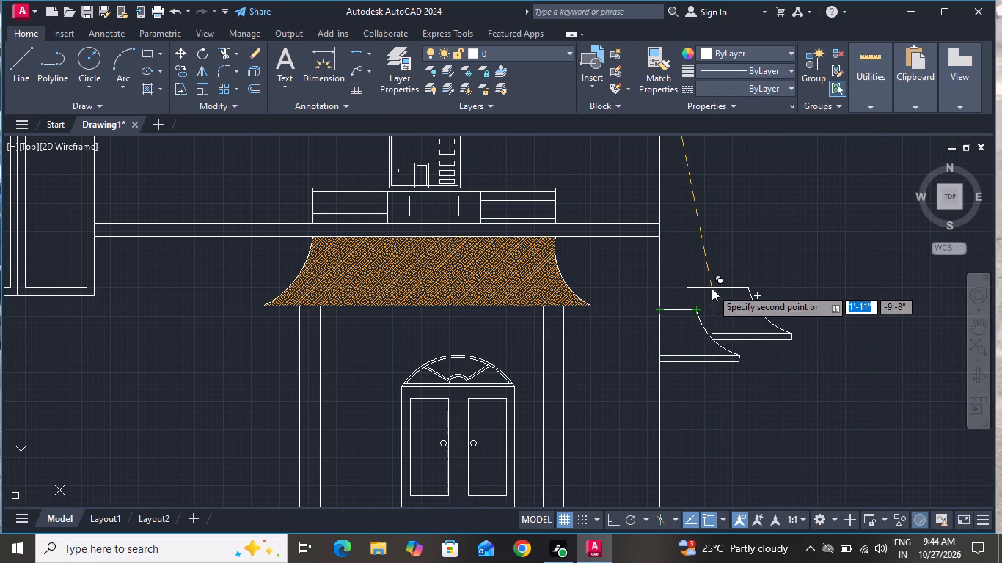
pyautogui.click(735, 311)
# Copy the GROUND FLOOR PLAN title from below the floor plan to beneath the elevation's base line.
pyautogui.scroll(-3, 735, 311)
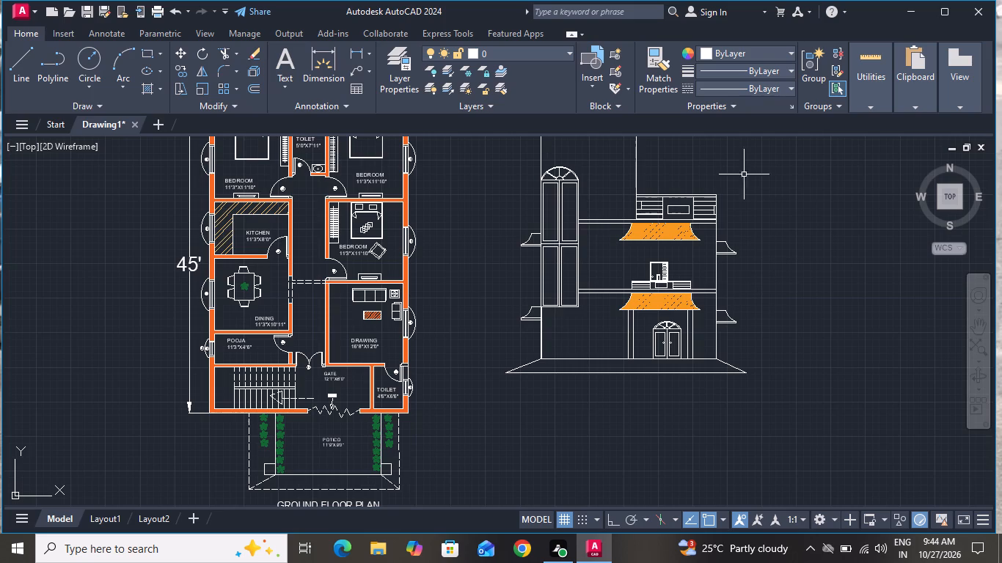
pyautogui.scroll(-1, 230, 125)
pyautogui.scroll(-2, 299, 349)
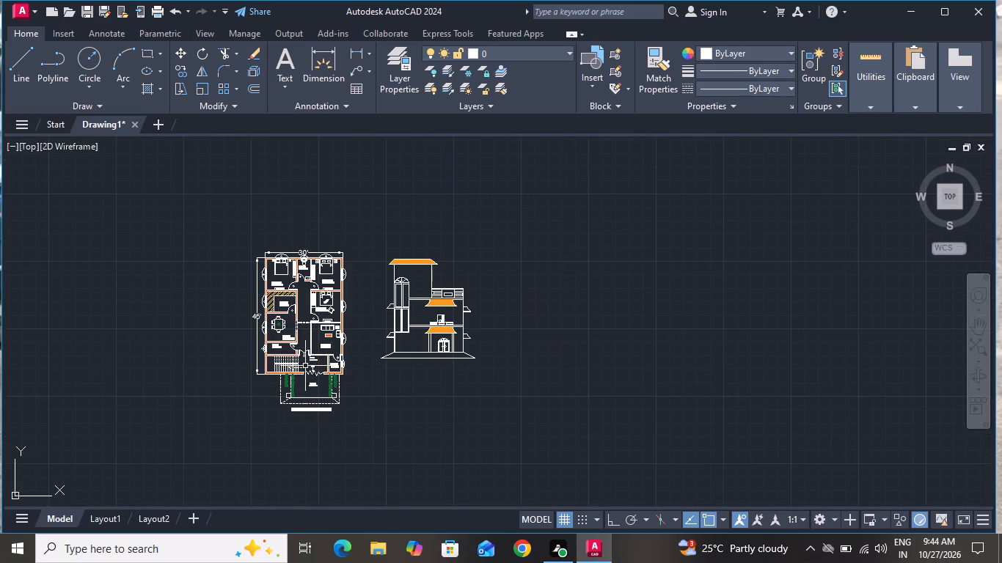
pyautogui.scroll(3, 308, 419)
pyautogui.click(322, 389)
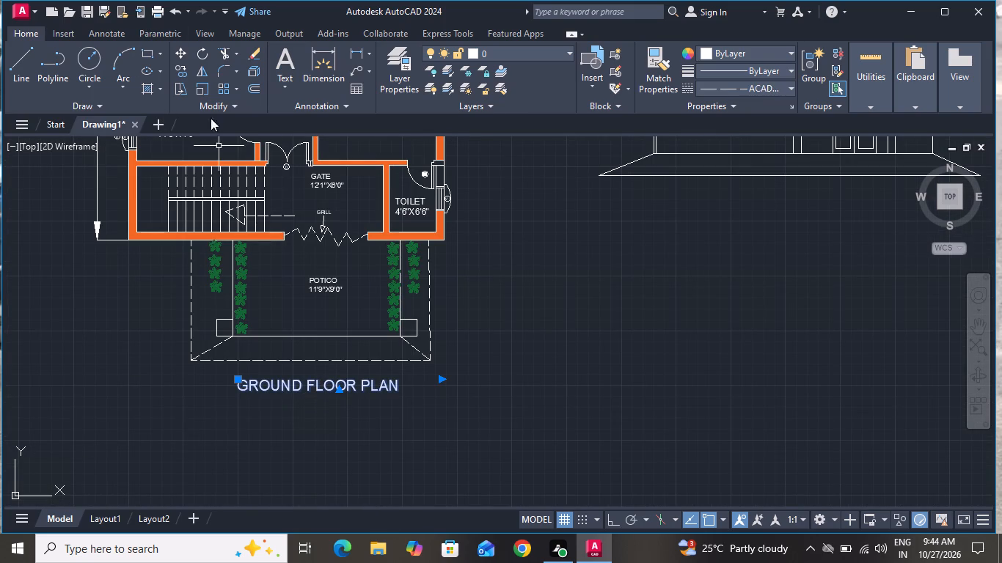
pyautogui.click(181, 71)
pyautogui.click(337, 397)
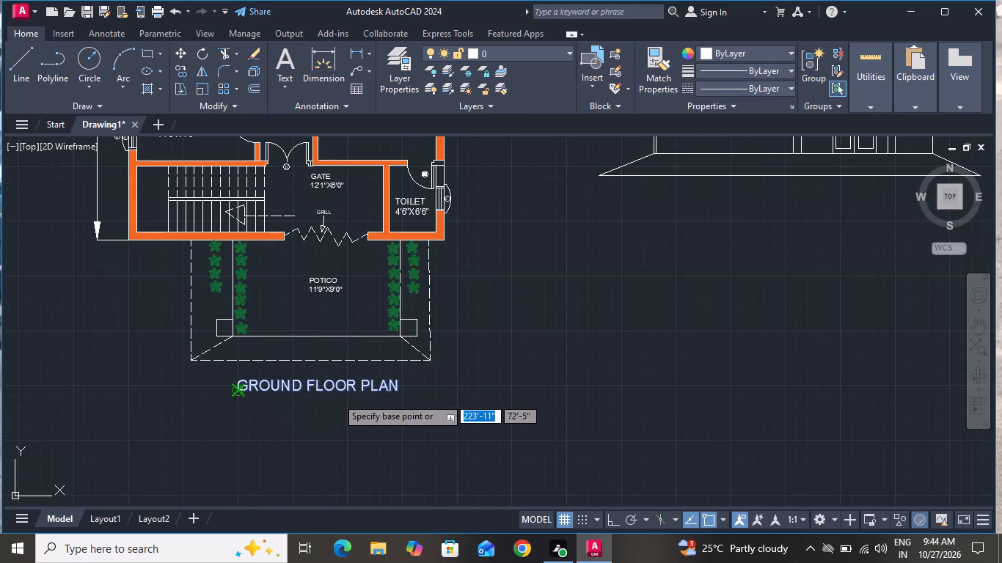
pyautogui.scroll(-2, 518, 339)
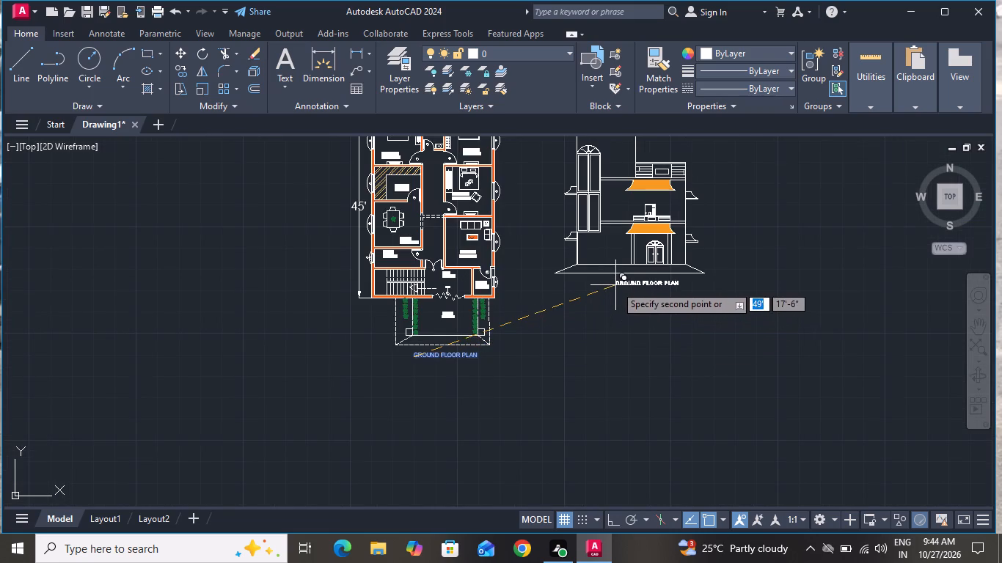
pyautogui.scroll(3, 615, 283)
pyautogui.click(592, 278)
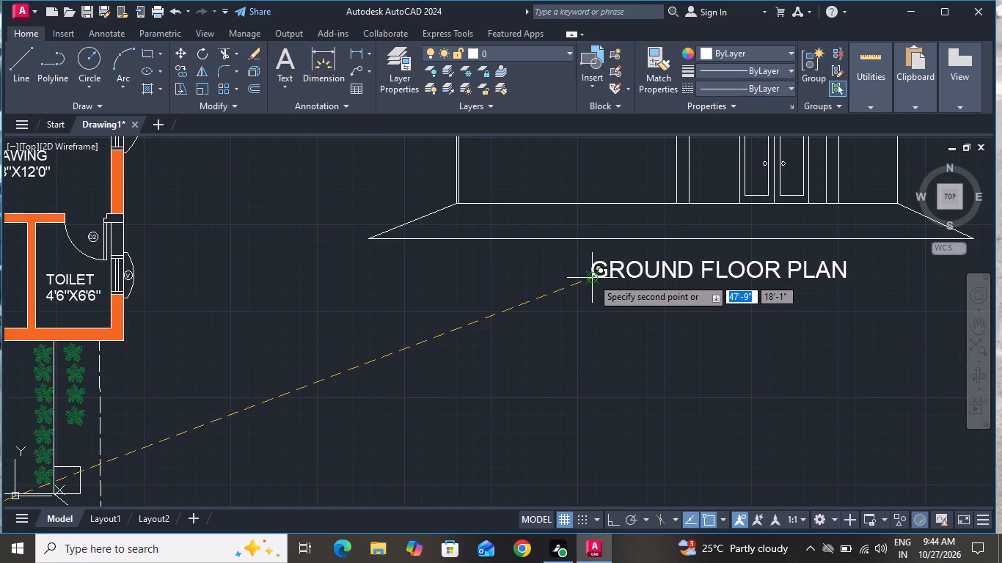
pyautogui.rightClick(592, 278)
pyautogui.click(620, 303)
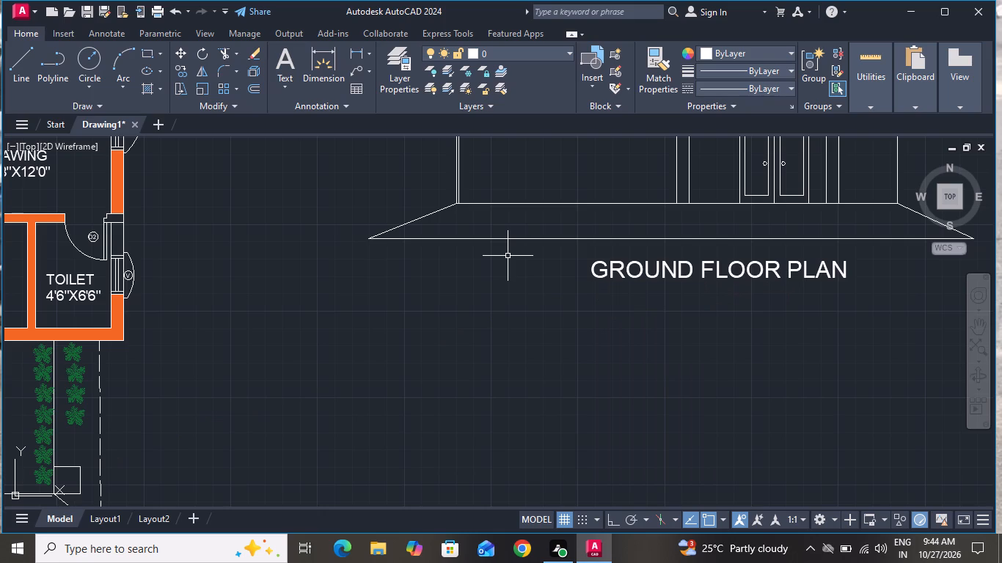
# Change the copied title under the elevation to FRONT ELEVATION.
pyautogui.scroll(-1, 493, 265)
pyautogui.scroll(1, 683, 266)
pyautogui.doubleClick(734, 266)
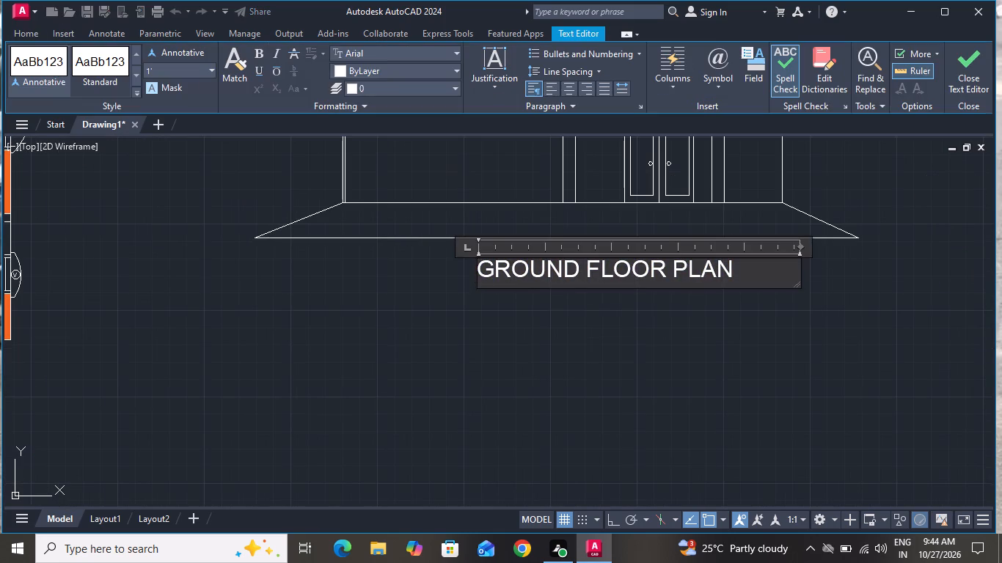
pyautogui.press('BackSpace')
pyautogui.press('BackSpace')
pyautogui.press('BackSpace')
pyautogui.press('BackSpace')
pyautogui.press('BackSpace')
pyautogui.press('BackSpace')
pyautogui.press('BackSpace')
pyautogui.press('BackSpace')
pyautogui.press('BackSpace')
pyautogui.press('BackSpace')
pyautogui.press('BackSpace')
pyautogui.press('BackSpace')
pyautogui.press('BackSpace')
pyautogui.press('BackSpace')
pyautogui.press('BackSpace')
pyautogui.press('BackSpace')
pyautogui.press('BackSpace')
pyautogui.press('BackSpace')
pyautogui.press('BackSpace')
pyautogui.press('BackSpace')
pyautogui.press('BackSpace')
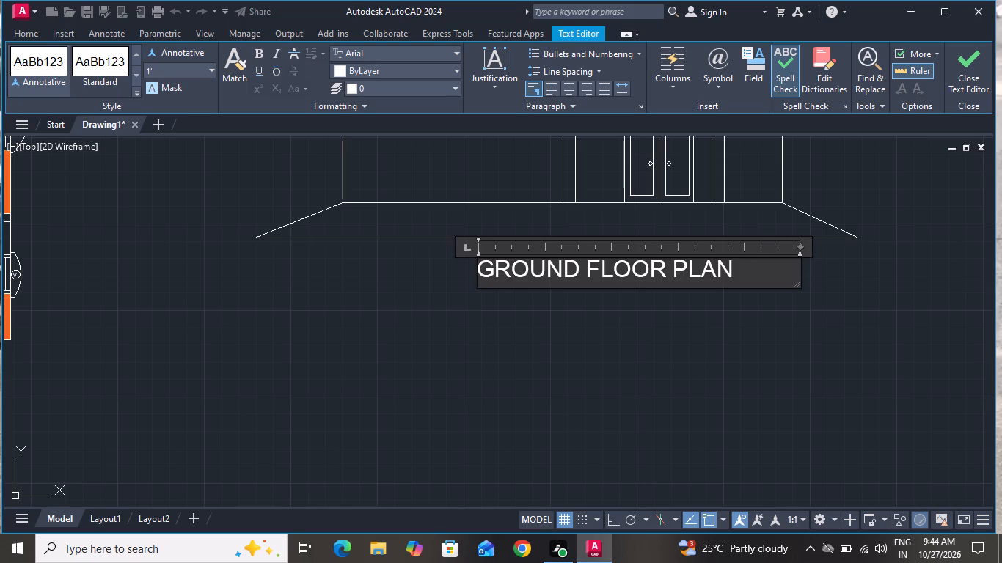
pyautogui.click(734, 266)
pyautogui.press('BackSpace')
pyautogui.press('BackSpace')
pyautogui.press('BackSpace')
pyautogui.press('BackSpace')
pyautogui.press('BackSpace')
pyautogui.press('BackSpace')
pyautogui.press('BackSpace')
pyautogui.press('BackSpace')
pyautogui.press('BackSpace')
pyautogui.press('BackSpace')
pyautogui.press('BackSpace')
pyautogui.press('BackSpace')
pyautogui.press('BackSpace')
pyautogui.press('BackSpace')
pyautogui.press('BackSpace')
pyautogui.press('BackSpace')
pyautogui.press('BackSpace')
pyautogui.press('BackSpace')
pyautogui.press('BackSpace')
pyautogui.press('BackSpace')
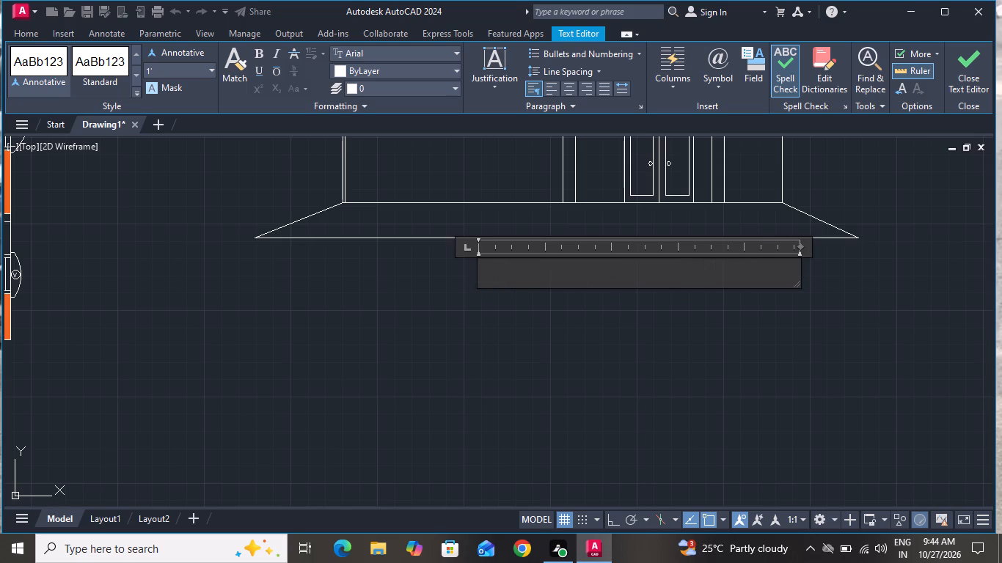
pyautogui.write('fr')
pyautogui.write('ont')
pyautogui.press('BackSpace')
pyautogui.press('BackSpace')
pyautogui.press('BackSpace')
pyautogui.press('BackSpace')
pyautogui.press('BackSpace')
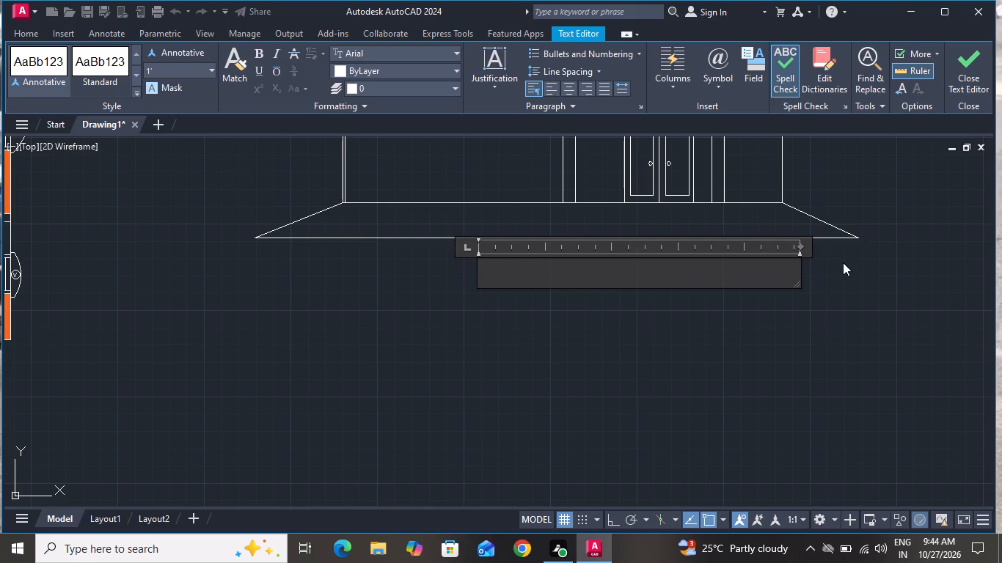
pyautogui.write('FR')
pyautogui.write('ONT')
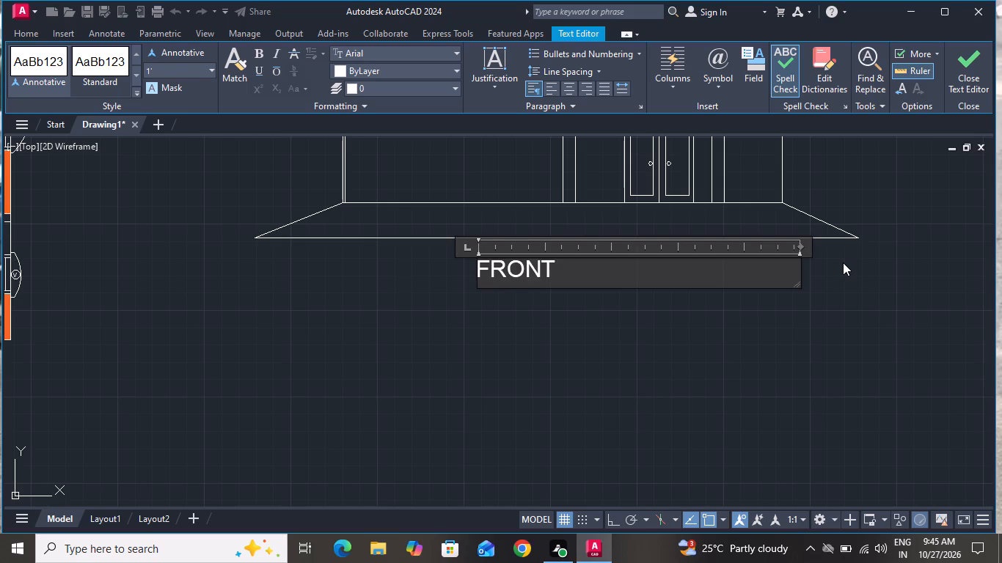
pyautogui.press('space')
pyautogui.write('E')
pyautogui.write('LEVATION')
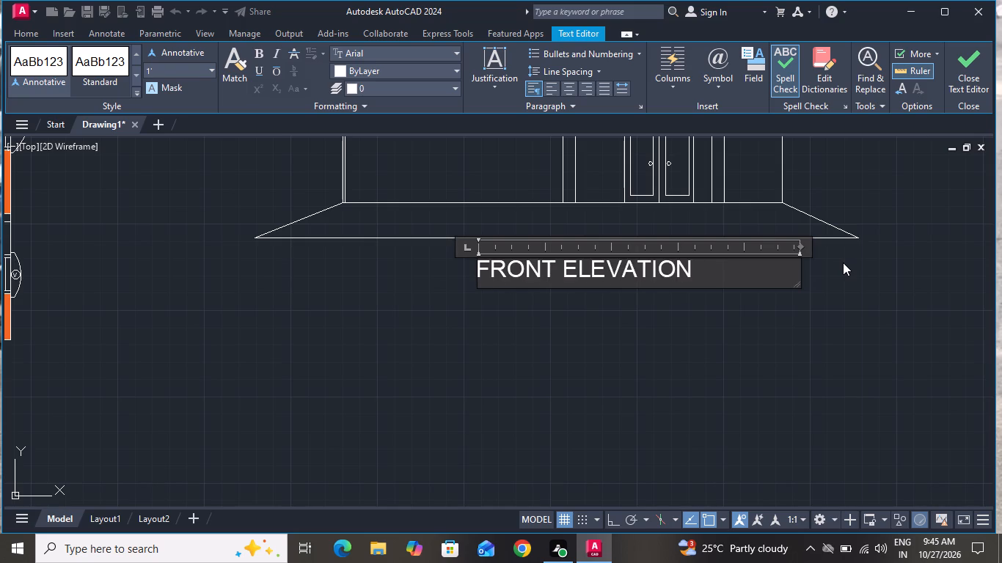
pyautogui.click(651, 347)
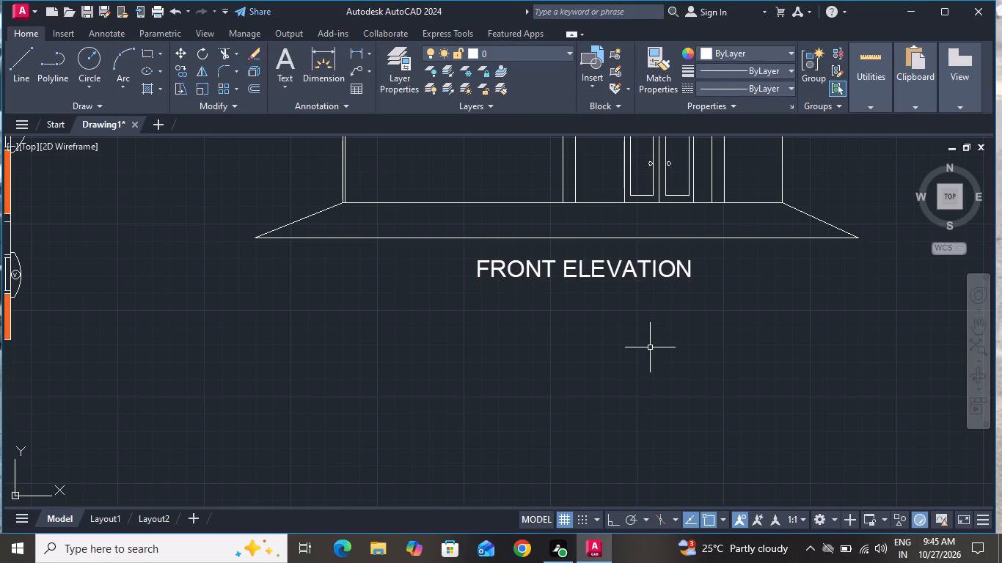
# Hatch the four curved projections on the elevation's outer walls with ANSI38 in colour 248,153,30 at scale 9.
pyautogui.scroll(-2, 650, 347)
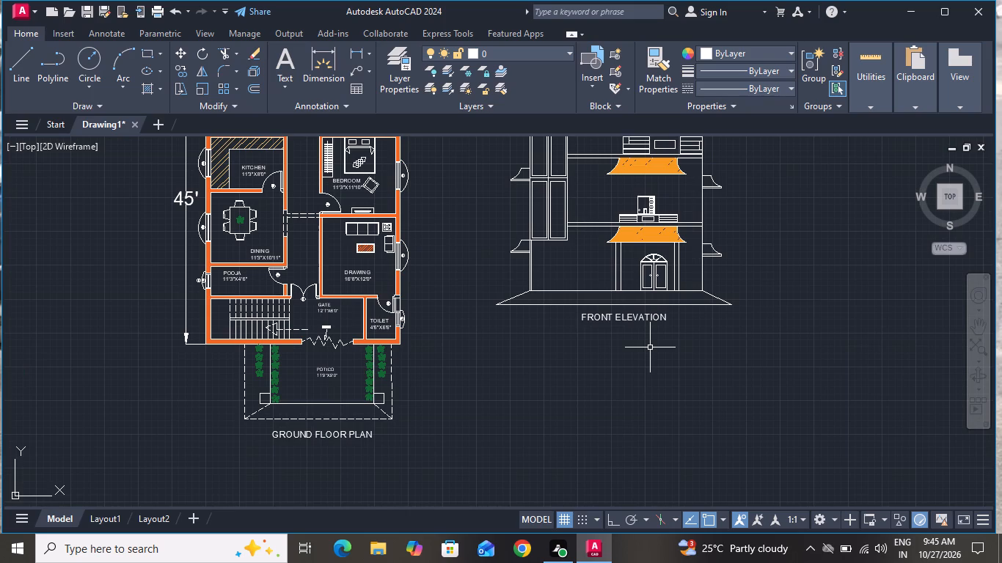
pyautogui.scroll(-1, 626, 269)
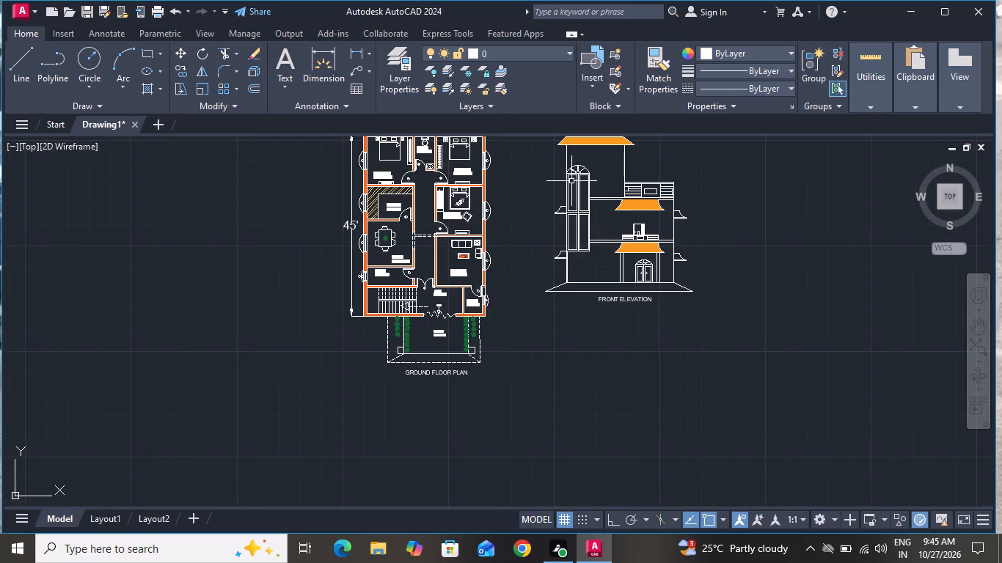
pyautogui.scroll(3, 568, 194)
pyautogui.click(148, 89)
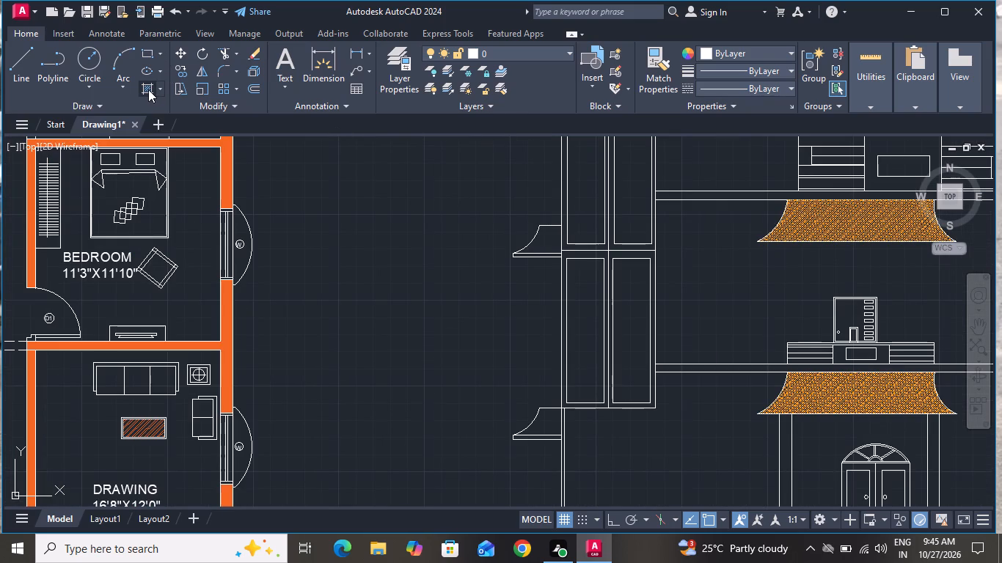
pyautogui.click(192, 61)
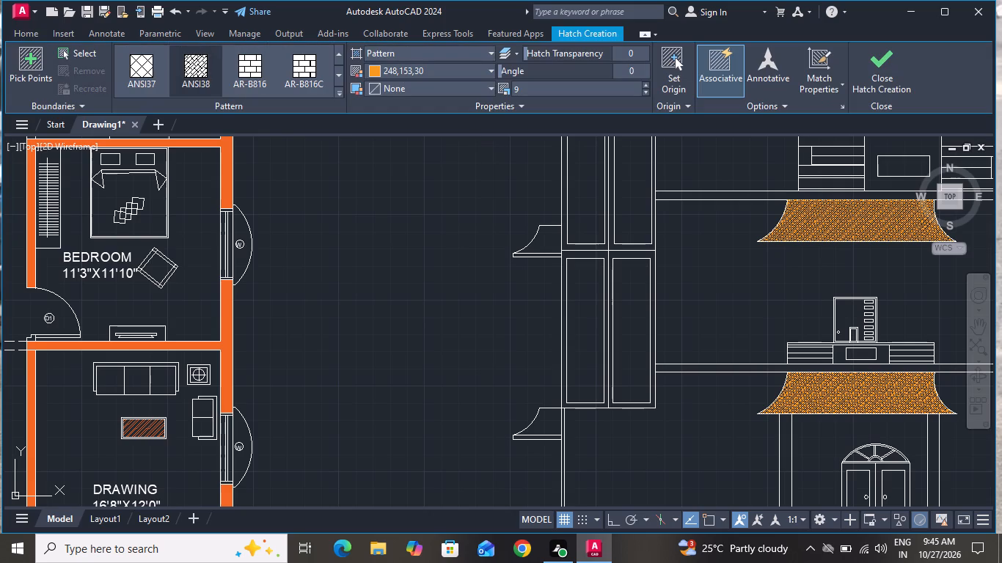
pyautogui.click(557, 241)
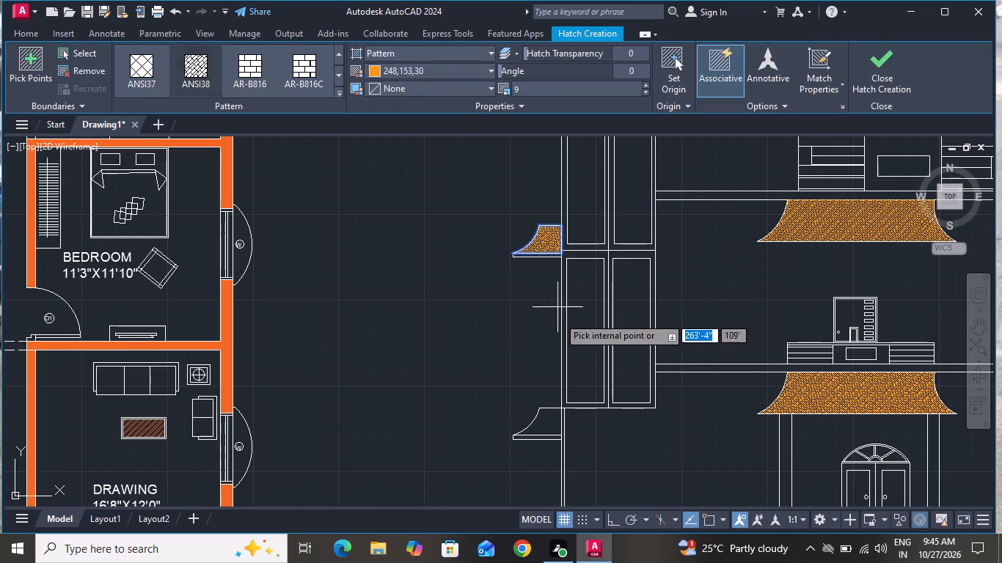
pyautogui.click(551, 427)
pyautogui.scroll(-2, 511, 338)
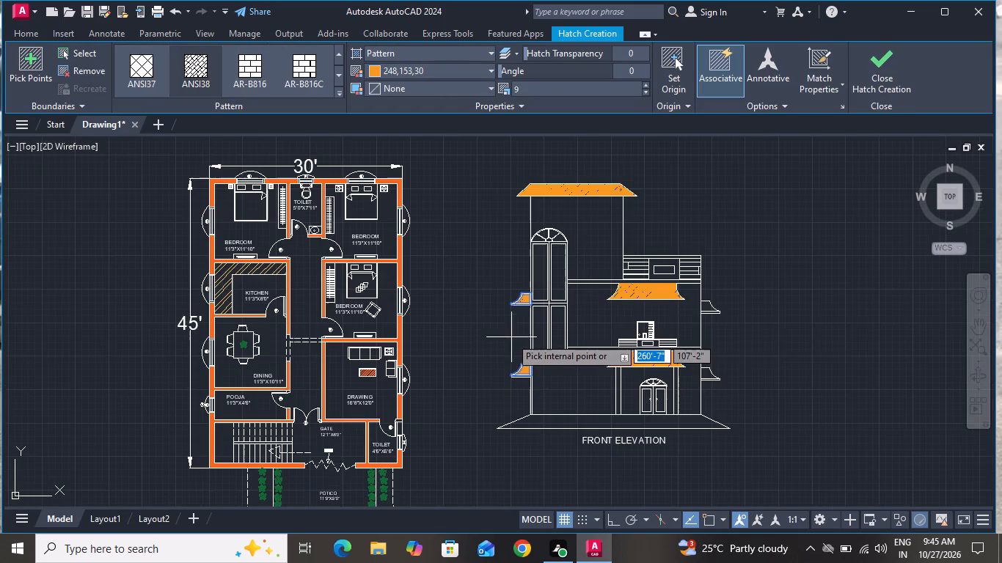
pyautogui.scroll(2, 742, 317)
pyautogui.click(653, 290)
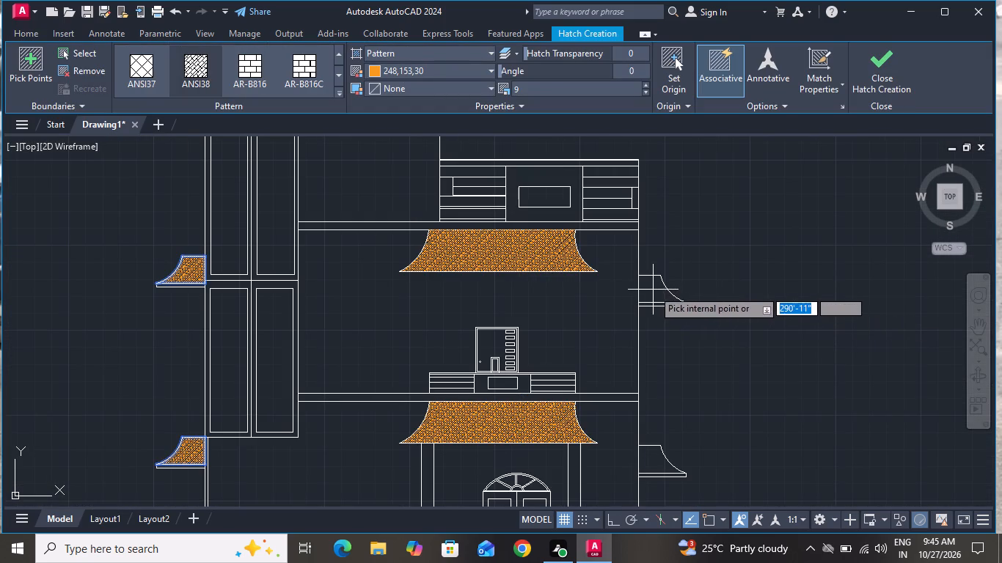
pyautogui.click(654, 452)
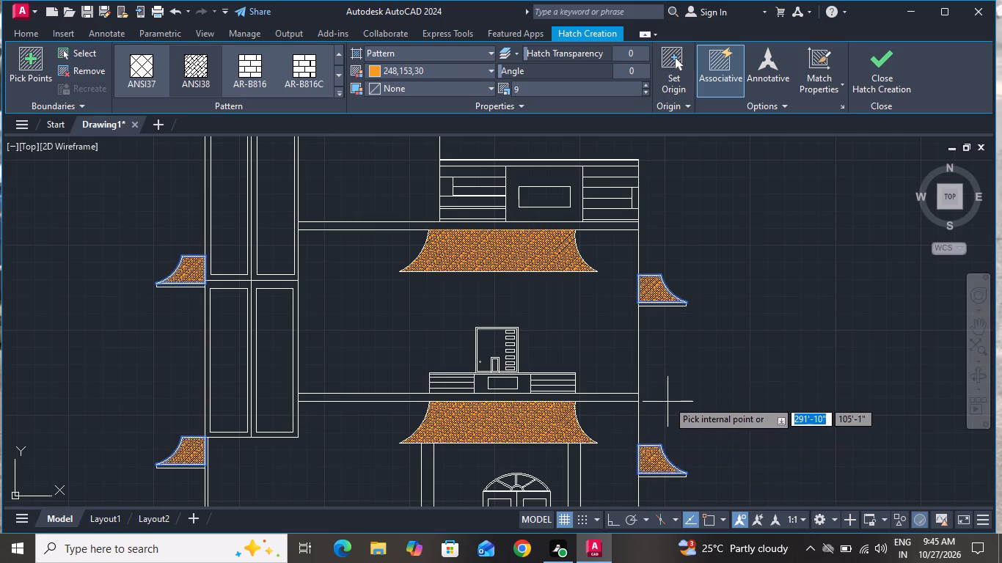
pyautogui.rightClick(679, 388)
pyautogui.click(698, 206)
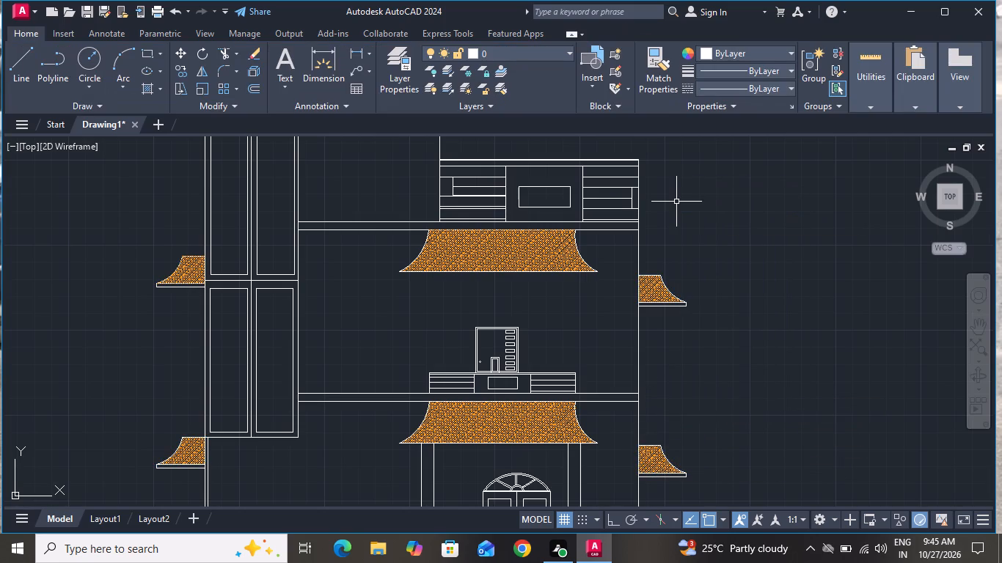
# Fill the two horizontal floor bands directly above the middle and lower hatched roofs with a SOLID hatch in grey 147,149,152.
pyautogui.click(147, 86)
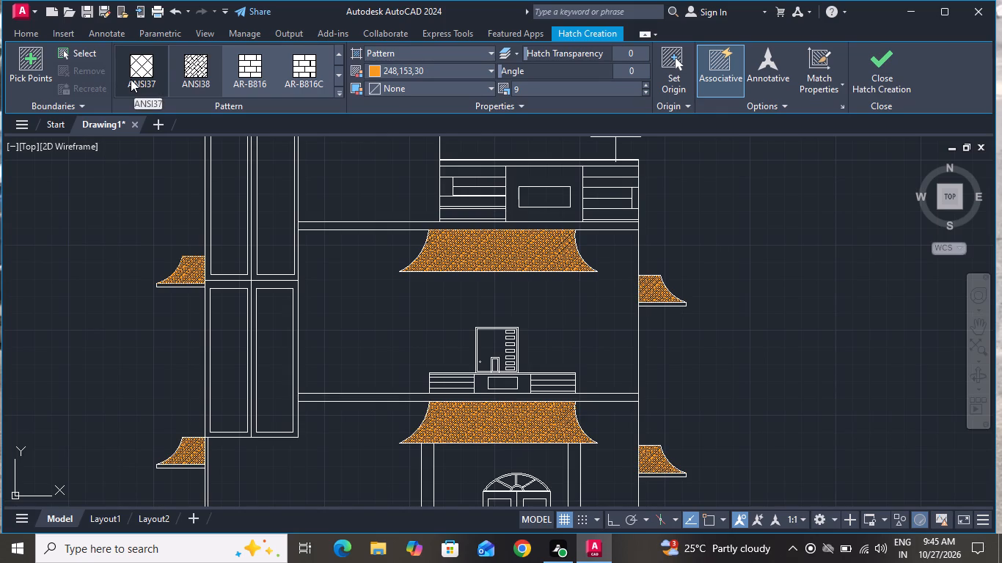
pyautogui.scroll(4, 131, 79)
pyautogui.click(135, 67)
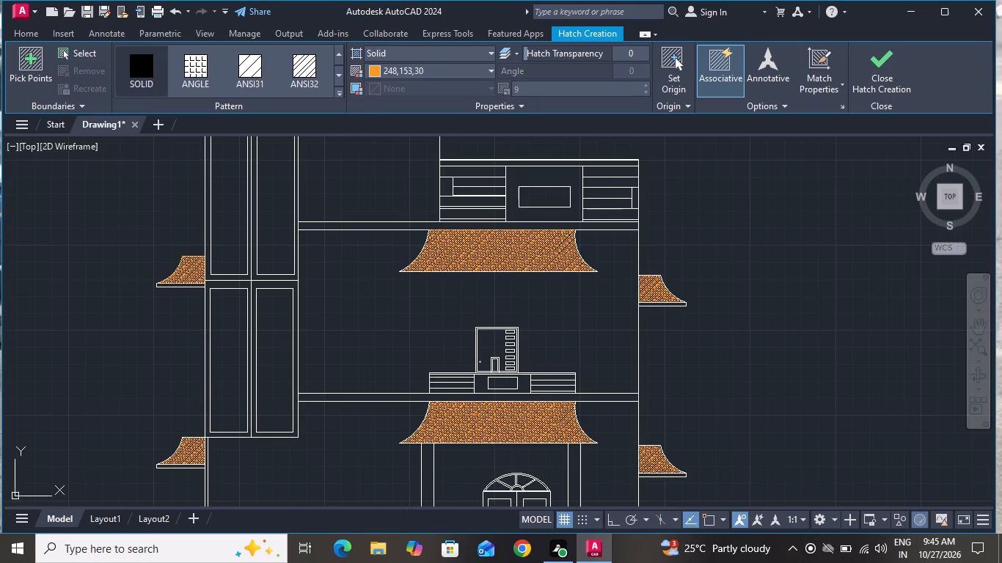
pyautogui.click(357, 229)
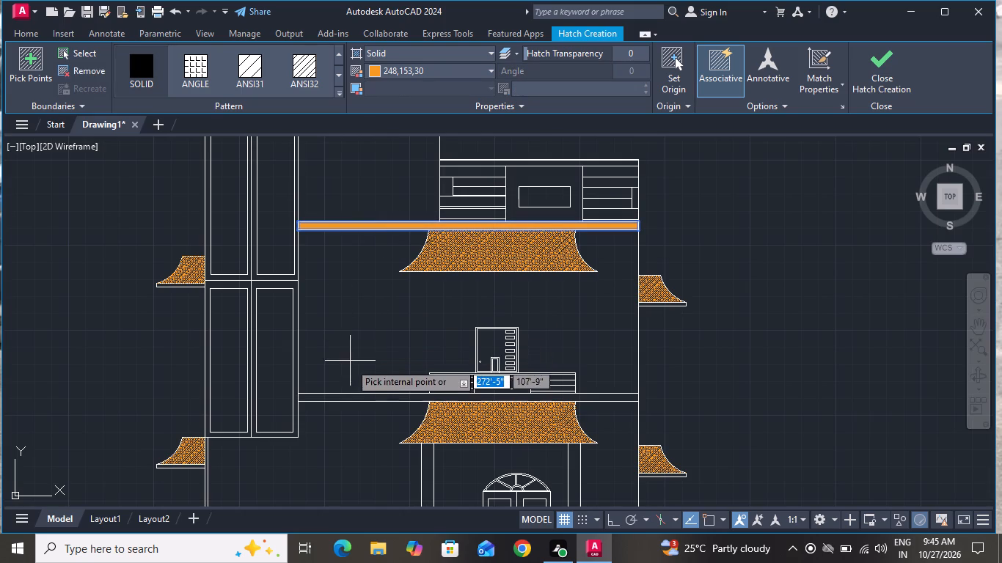
pyautogui.click(355, 397)
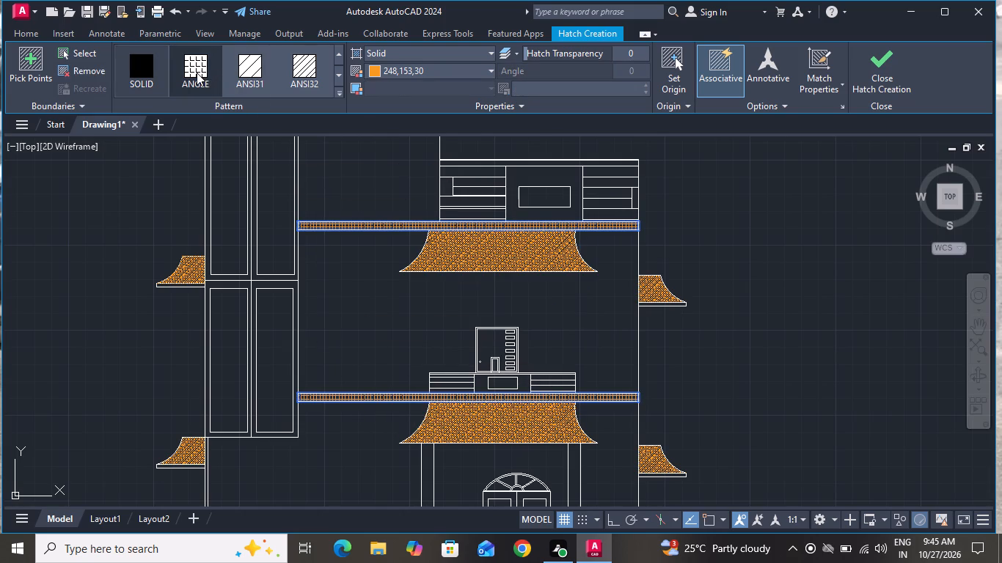
pyautogui.click(393, 73)
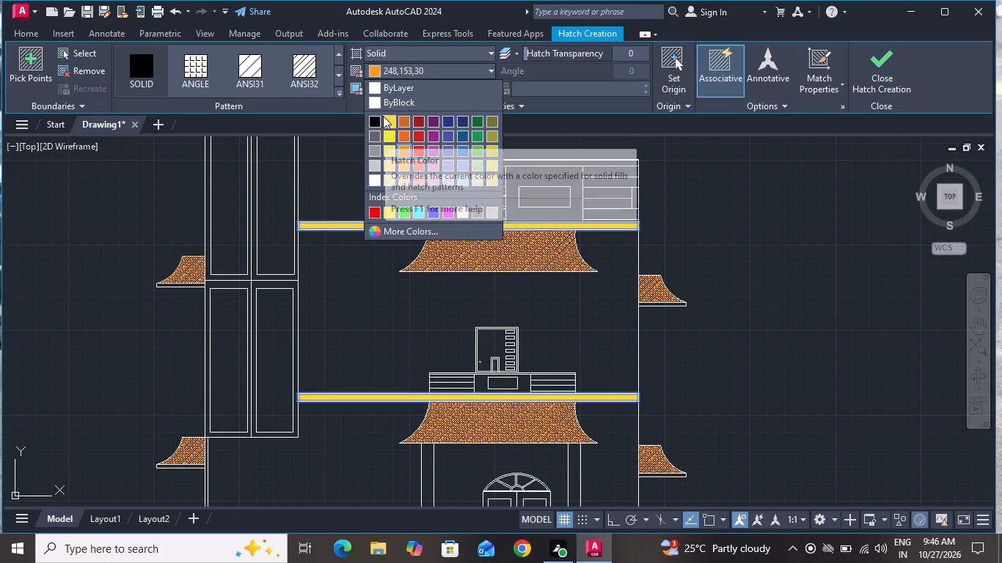
pyautogui.click(373, 146)
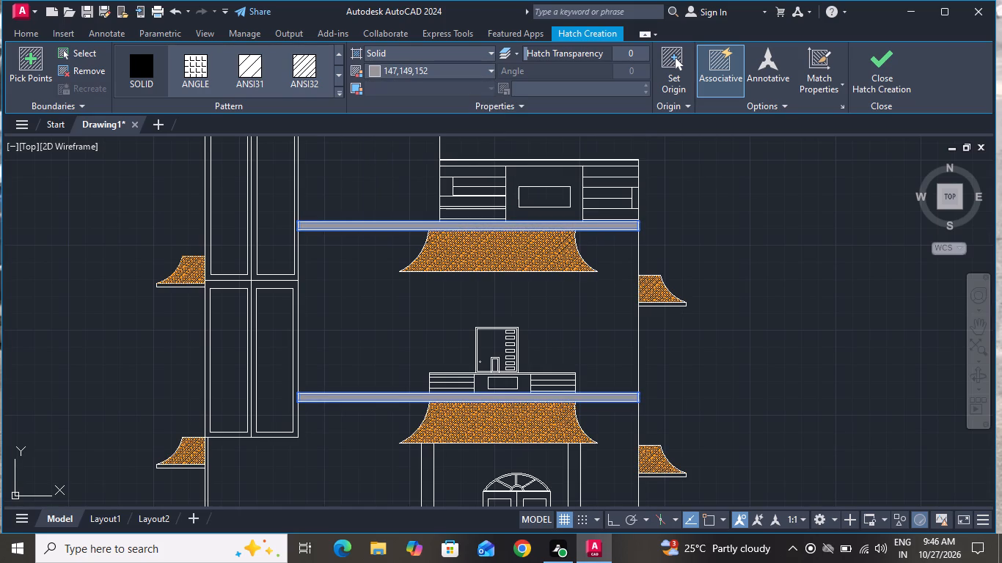
pyautogui.scroll(-1, 322, 160)
pyautogui.rightClick(541, 193)
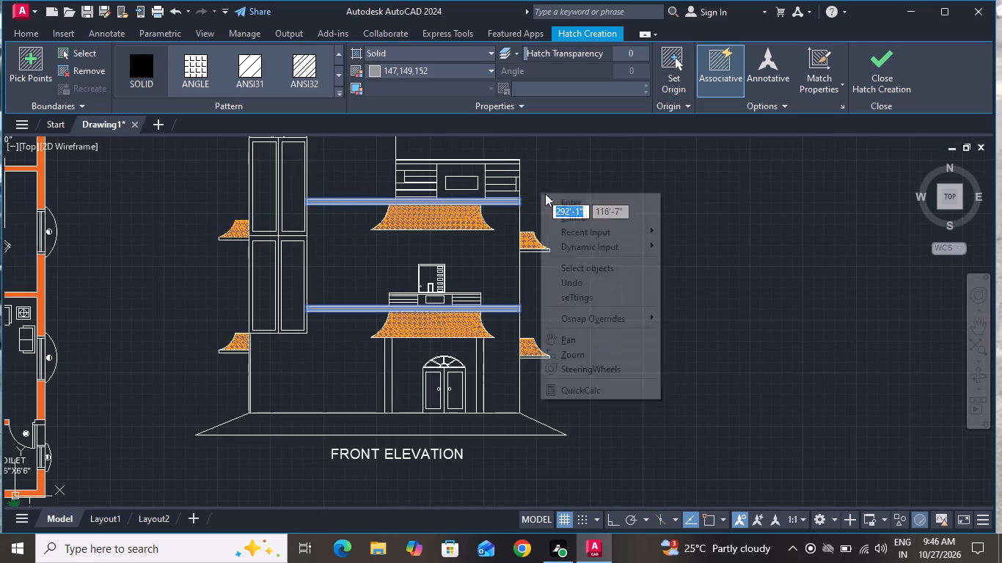
pyautogui.click(566, 221)
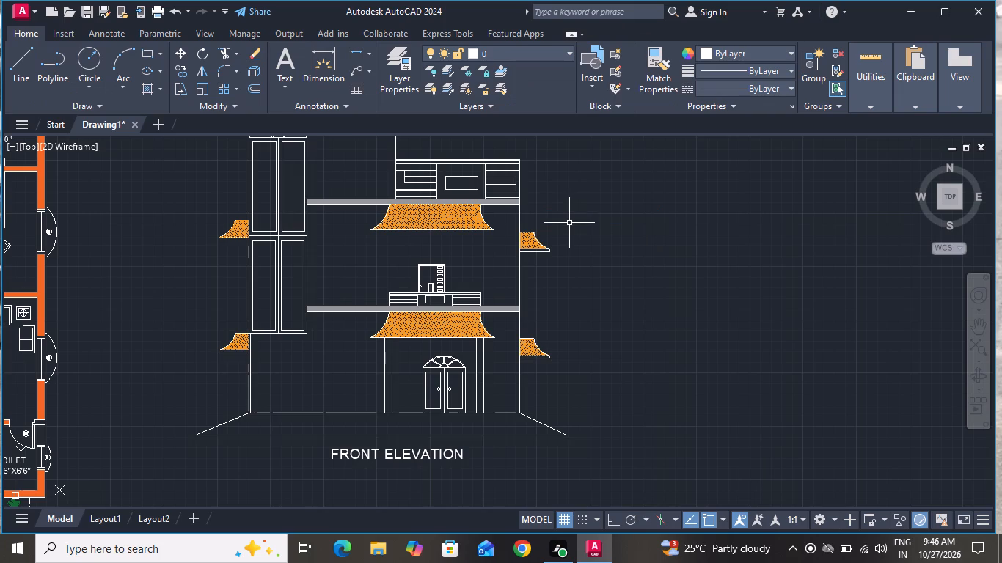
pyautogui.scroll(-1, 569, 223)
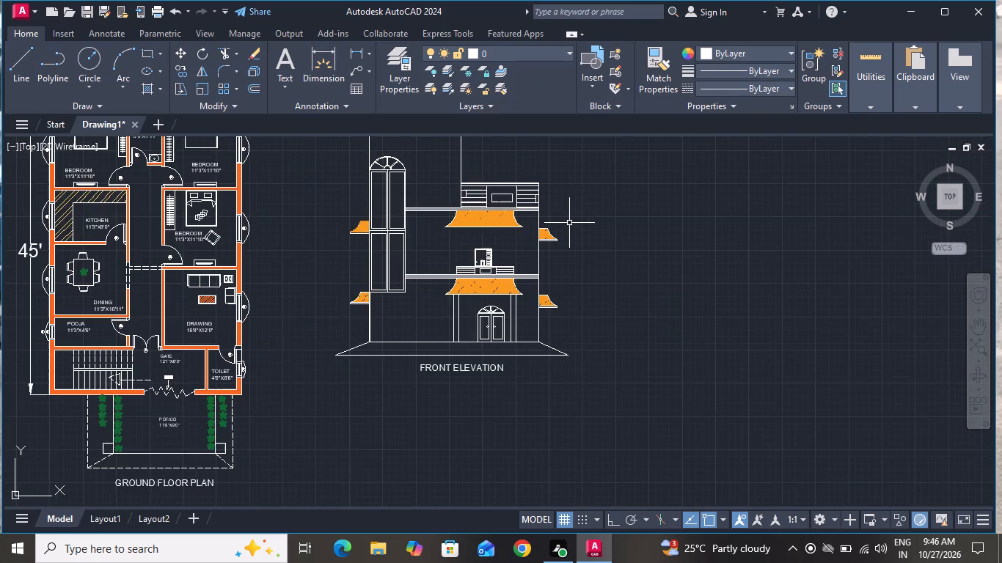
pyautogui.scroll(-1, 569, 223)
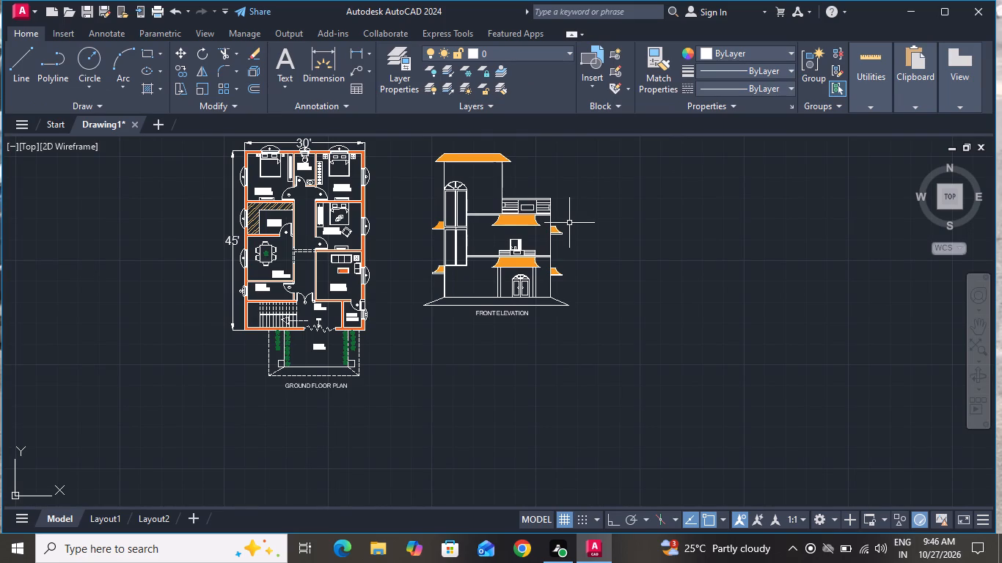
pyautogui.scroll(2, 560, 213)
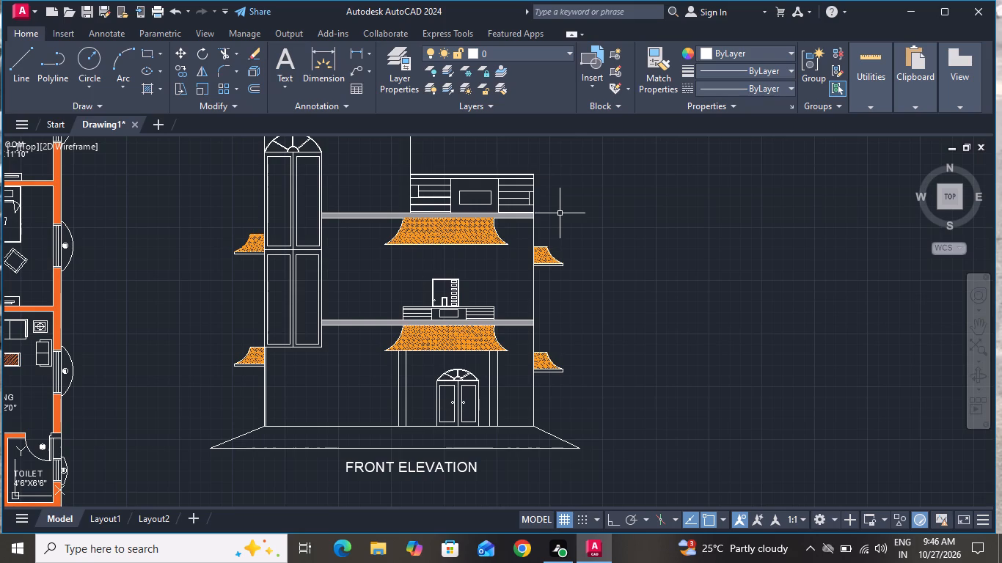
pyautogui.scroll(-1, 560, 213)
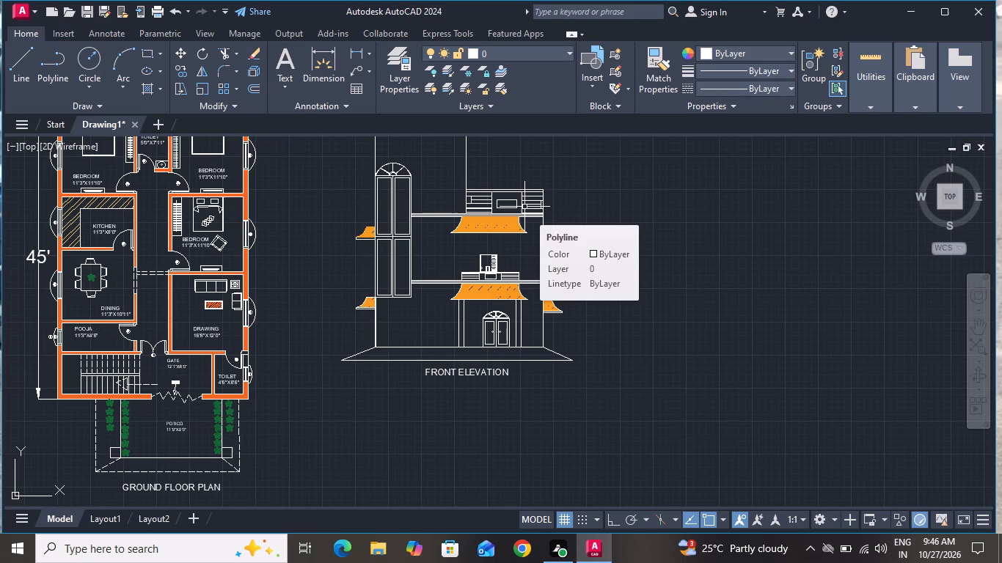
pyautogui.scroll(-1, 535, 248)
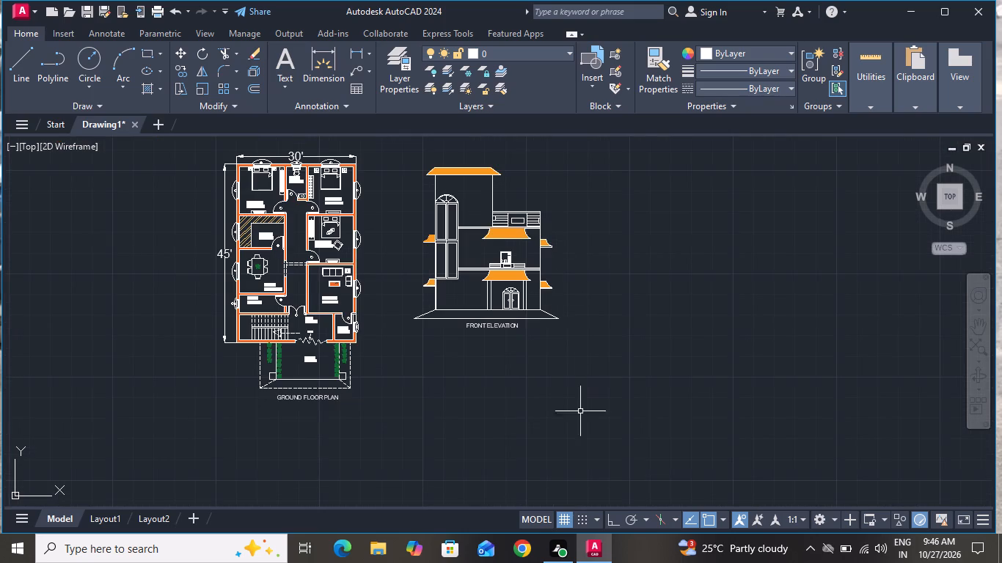
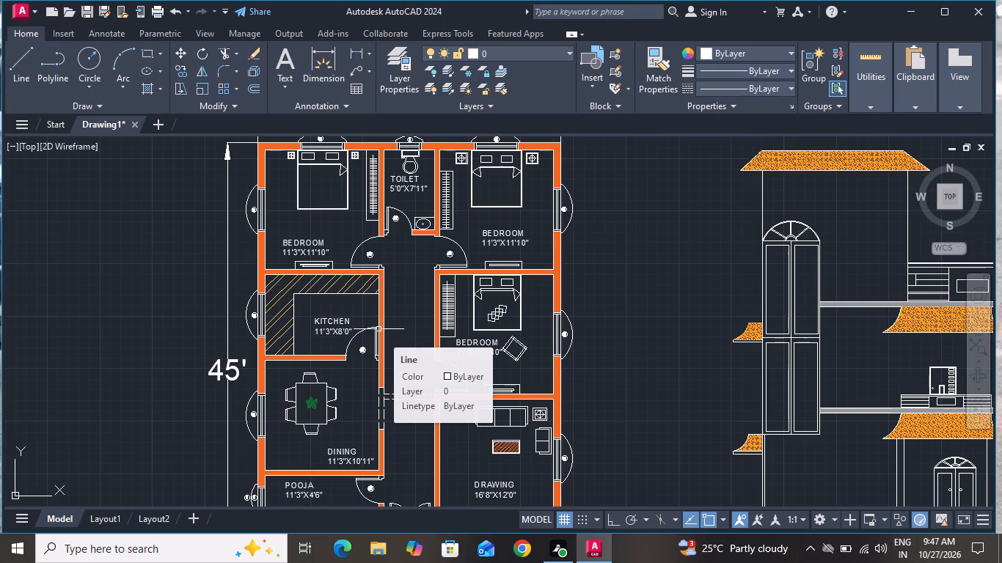
# Copy the toilet fixture from the 5'0"X7'11" toilet to the empty space outside the drawing room's outer wall.
pyautogui.scroll(-1, 379, 329)
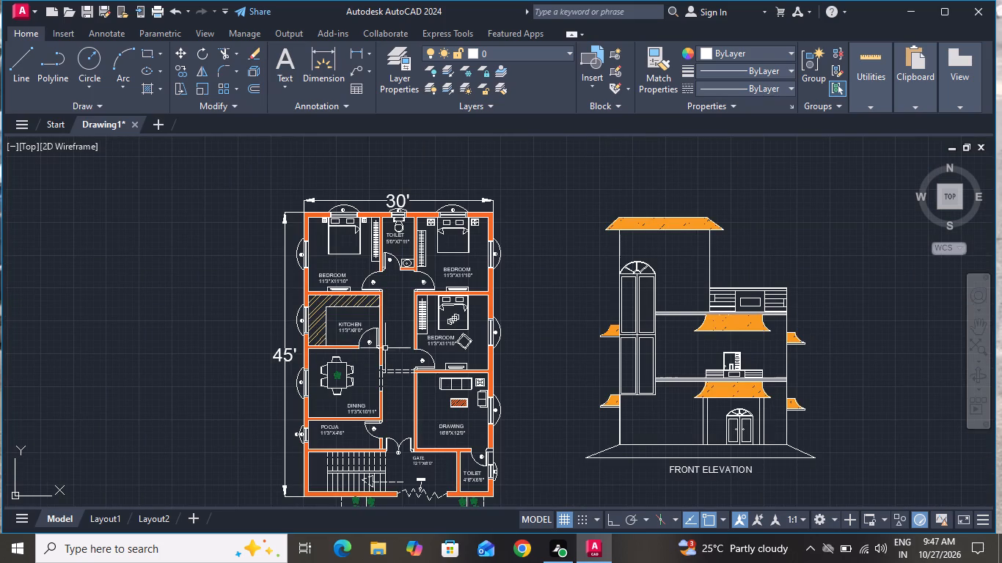
pyautogui.scroll(3, 398, 223)
pyautogui.click(398, 223)
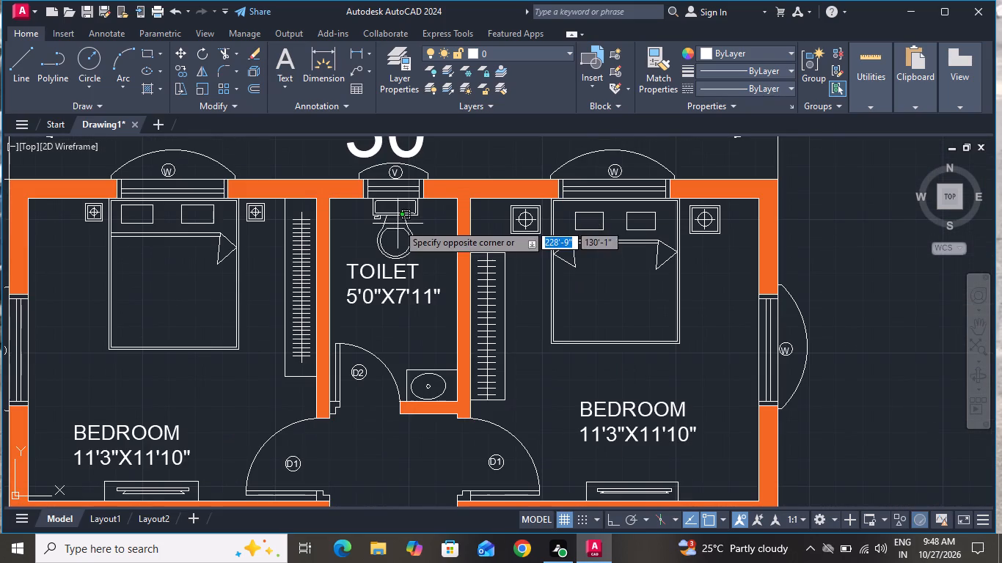
pyautogui.click(381, 235)
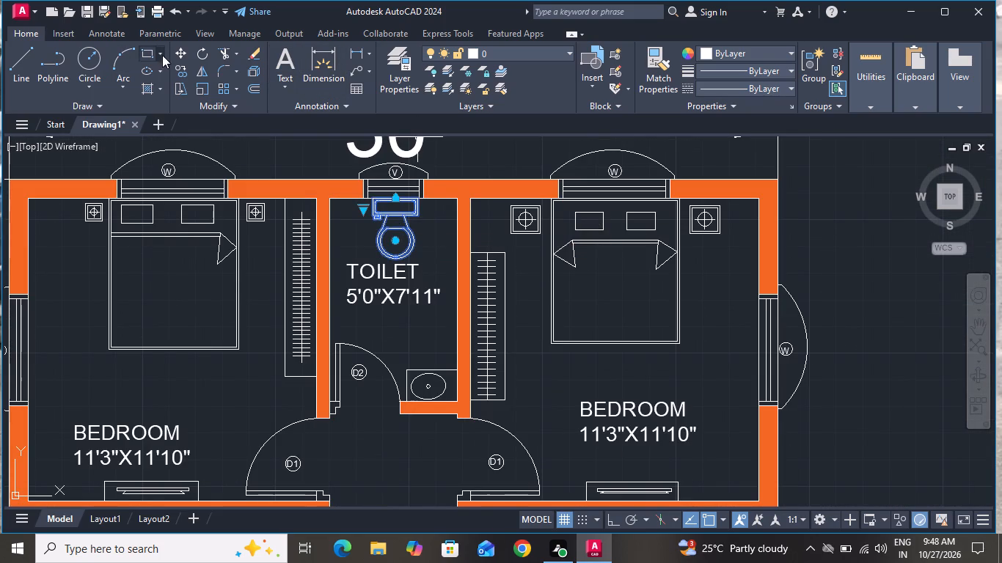
pyautogui.click(175, 67)
pyautogui.click(364, 191)
pyautogui.scroll(-3, 370, 196)
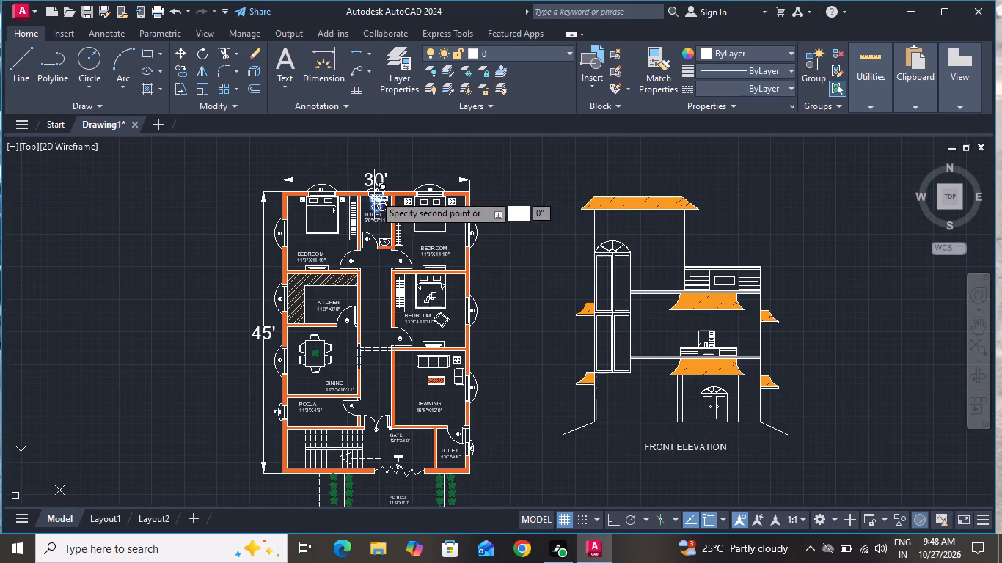
pyautogui.click(494, 389)
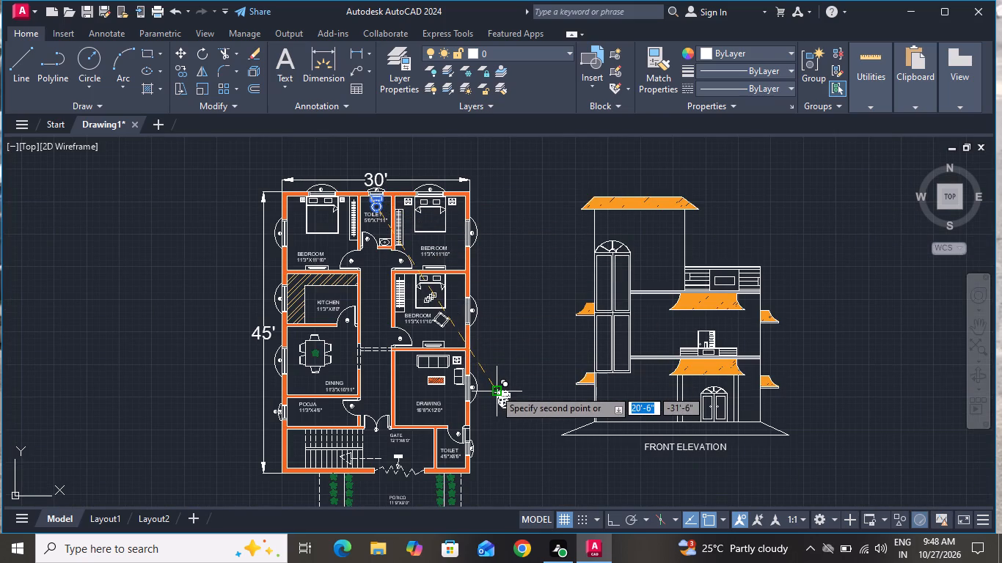
pyautogui.rightClick(494, 389)
pyautogui.click(541, 211)
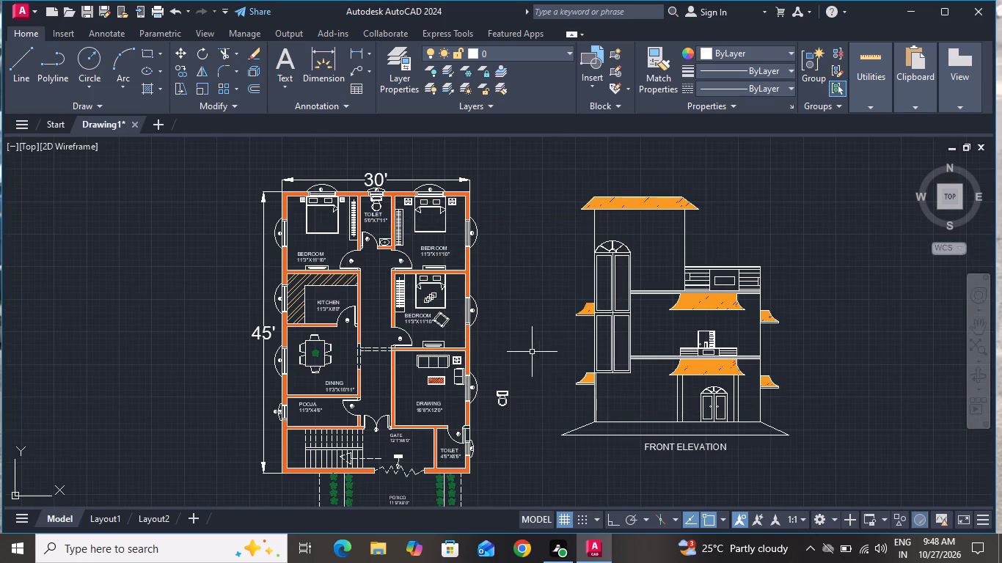
# Rotate the copied toilet fixture 180° with ortho on, so its tank faces down.
pyautogui.scroll(2, 522, 402)
pyautogui.click(516, 364)
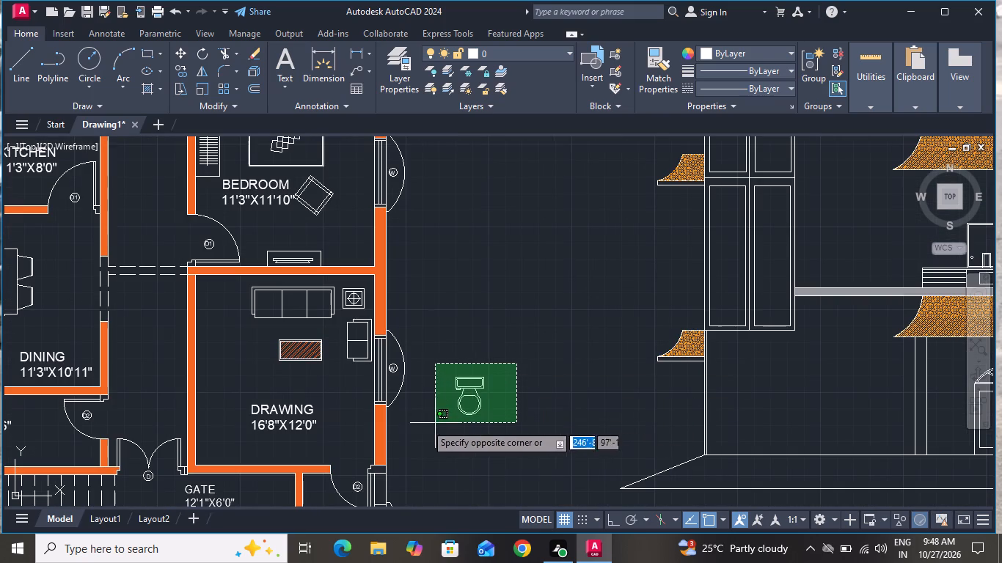
pyautogui.click(425, 424)
pyautogui.scroll(1, 604, 515)
pyautogui.click(604, 515)
pyautogui.click(609, 514)
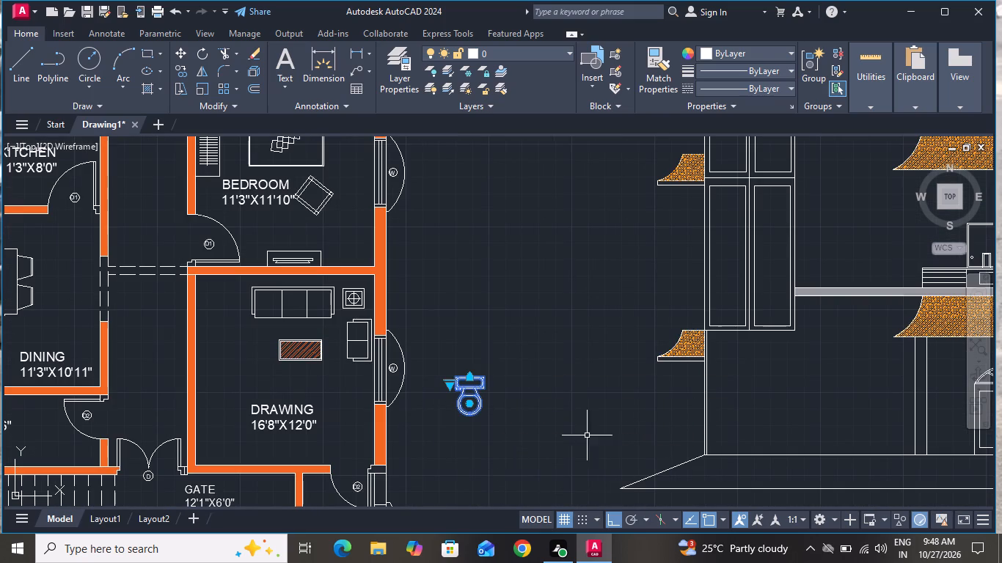
pyautogui.click(204, 48)
pyautogui.click(492, 374)
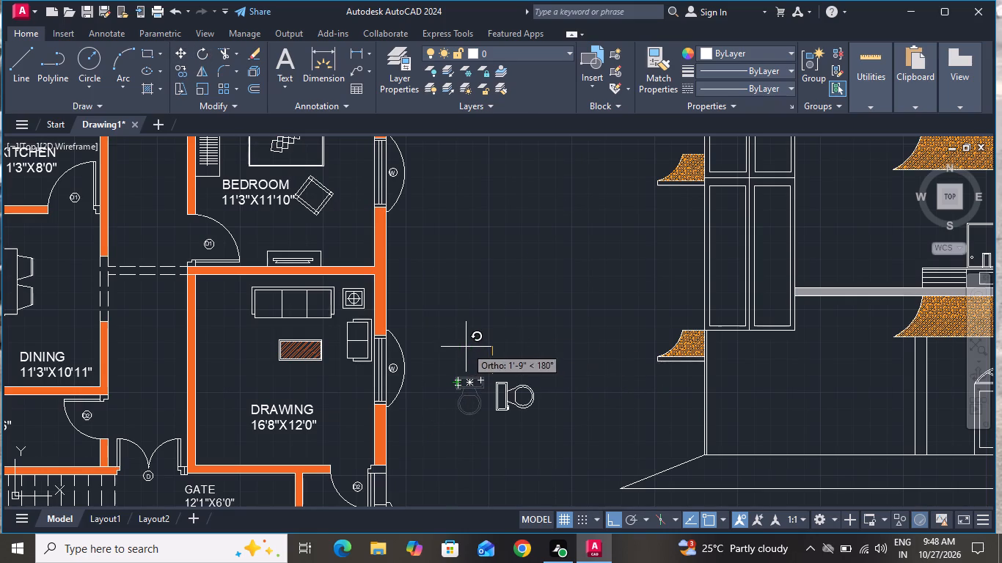
pyautogui.click(465, 368)
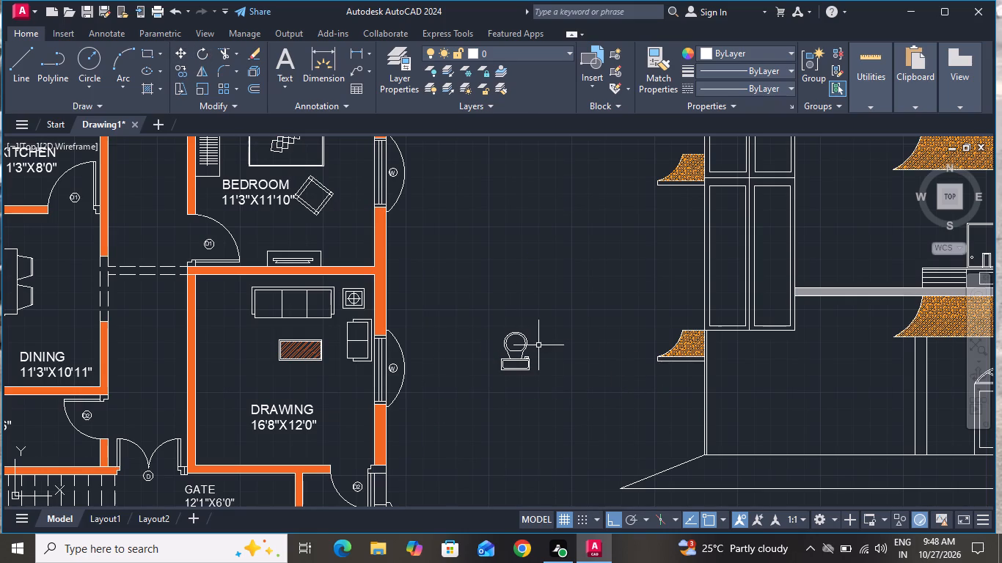
# Move the rotated fixture, with ortho off, by its tank's back midpoint onto the inner bottom wall line of the 4'6"X6'6" toilet.
pyautogui.click(563, 303)
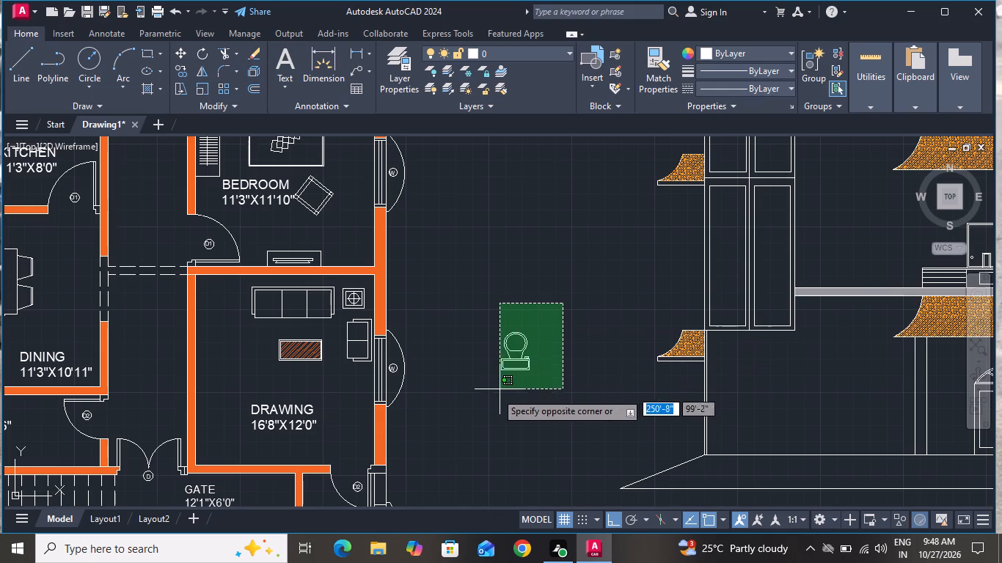
pyautogui.click(481, 397)
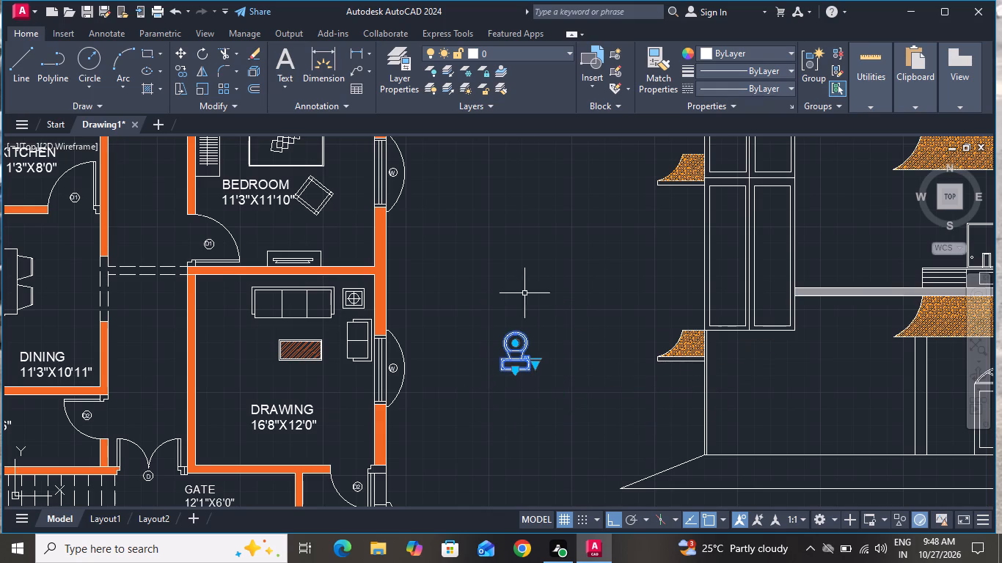
pyautogui.click(178, 54)
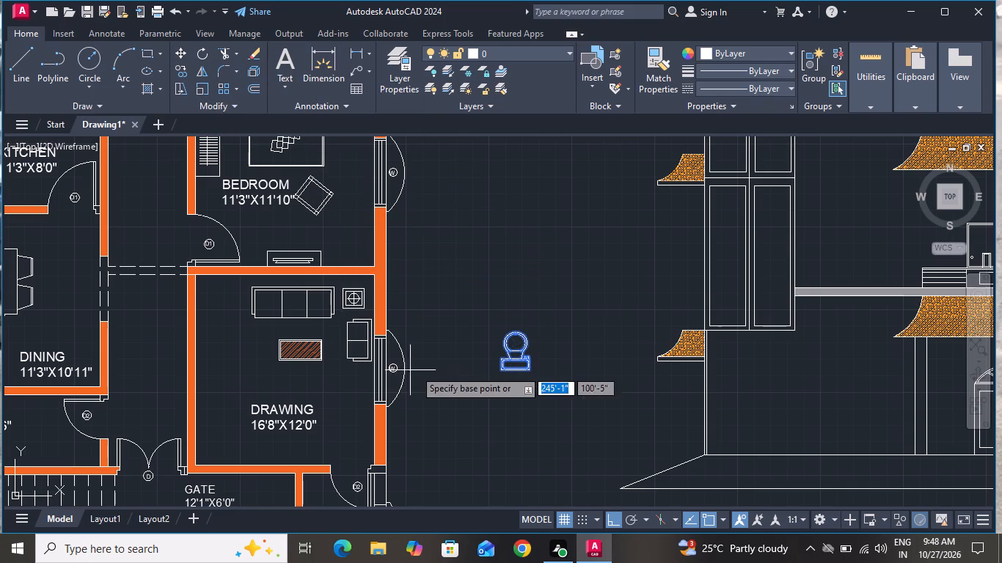
pyautogui.scroll(3, 501, 383)
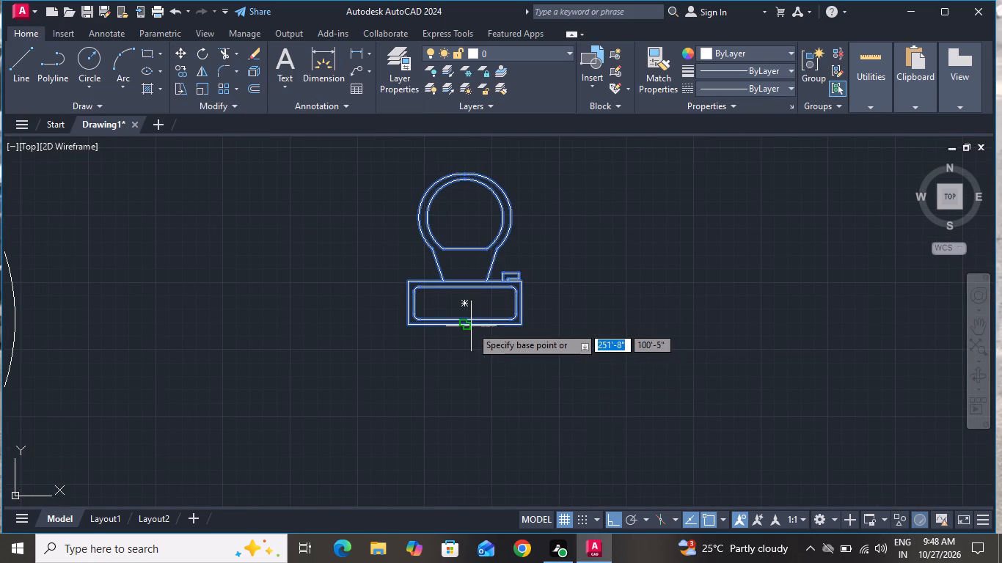
pyautogui.click(463, 328)
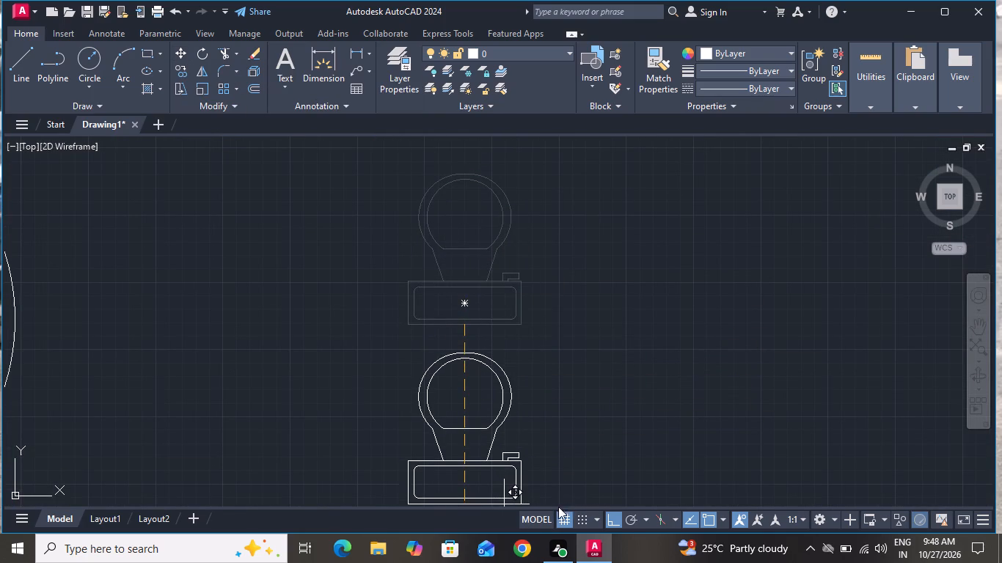
pyautogui.click(607, 520)
pyautogui.scroll(-2, 542, 285)
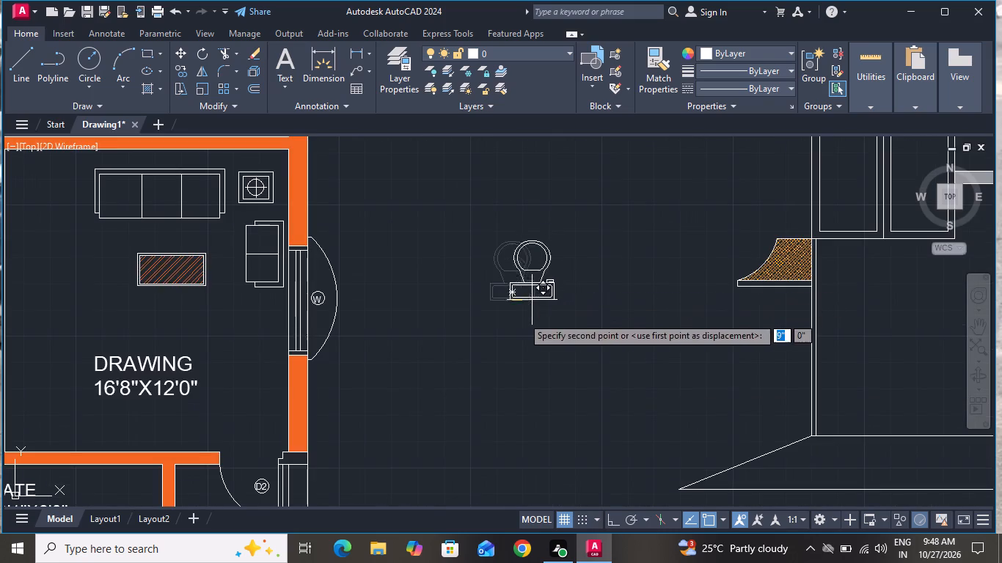
pyautogui.scroll(-2, 519, 309)
pyautogui.scroll(3, 382, 428)
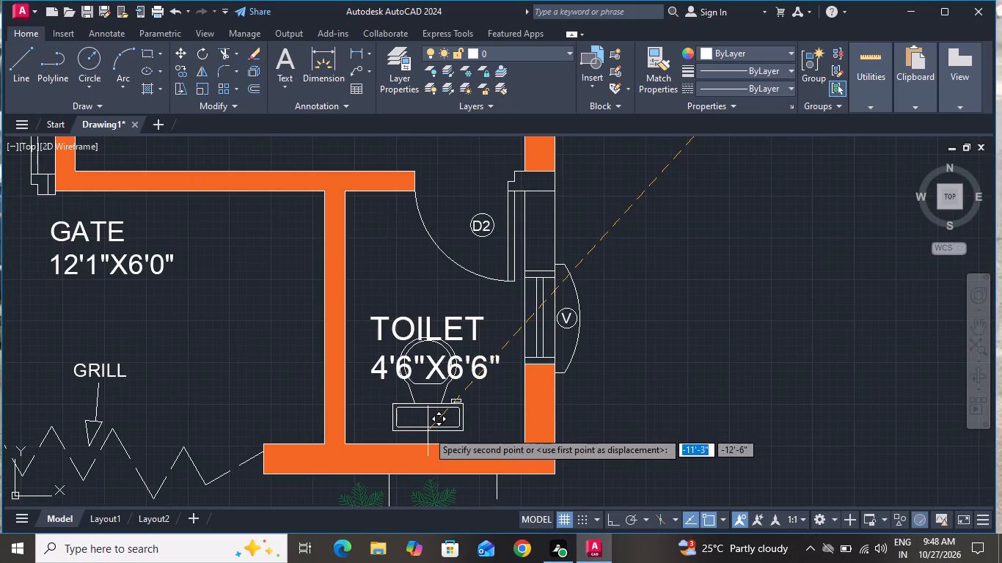
pyautogui.scroll(-2, 430, 398)
pyautogui.scroll(3, 429, 430)
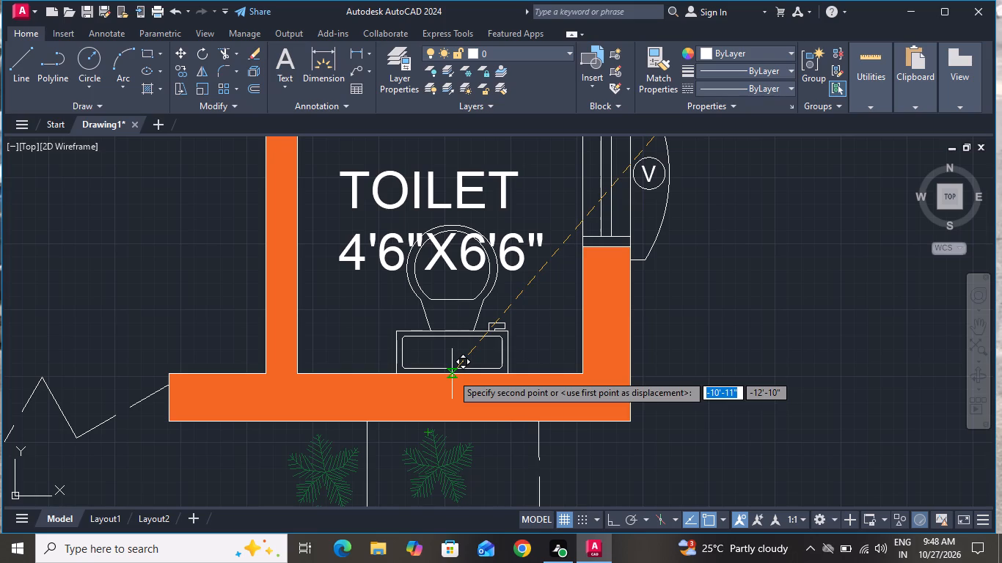
pyautogui.click(452, 374)
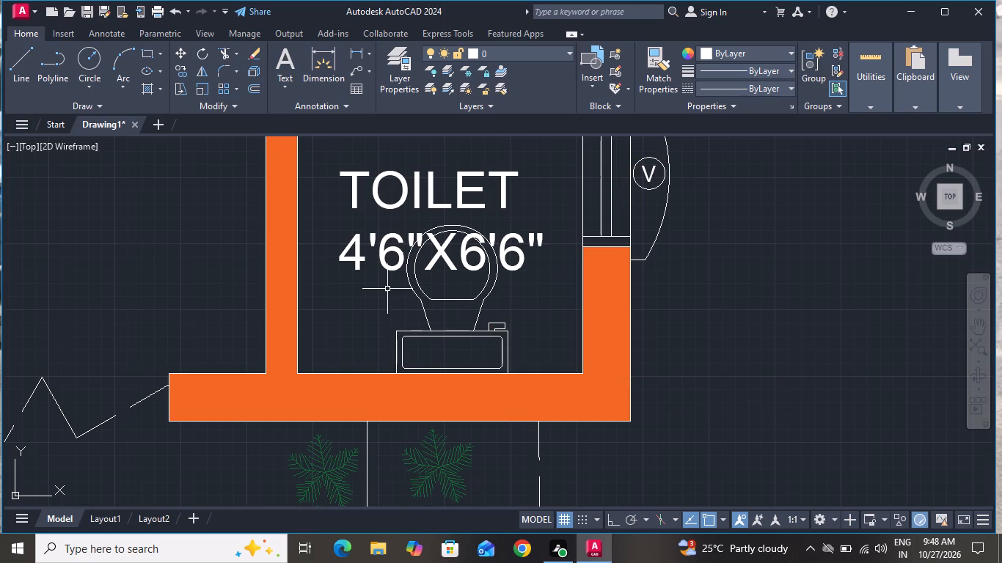
# Move the TOILET 4'6"X6'6" label up, clear of the toilet fixture.
pyautogui.click(374, 245)
pyautogui.scroll(-1, 370, 240)
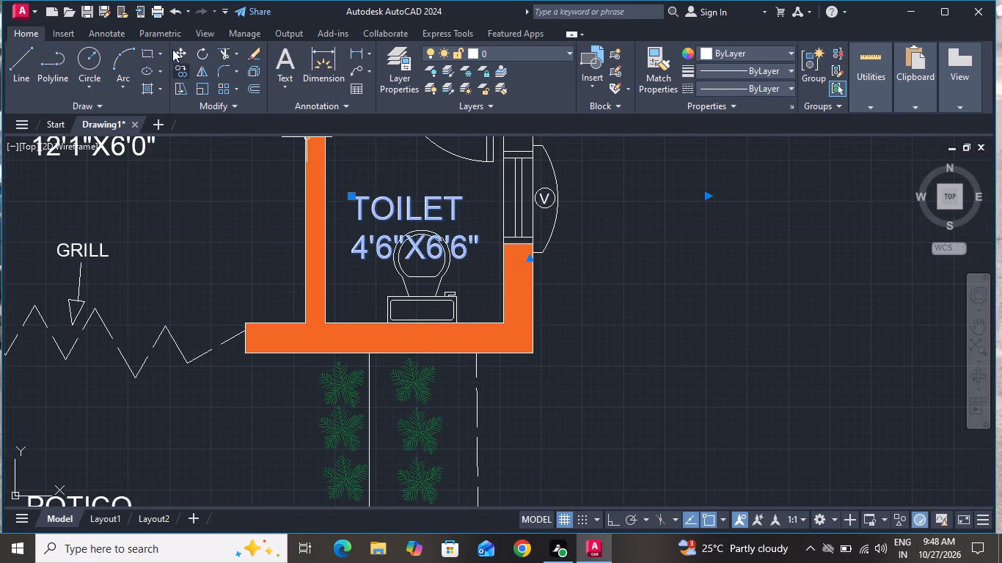
pyautogui.click(172, 48)
pyautogui.scroll(-2, 327, 218)
pyautogui.click(359, 223)
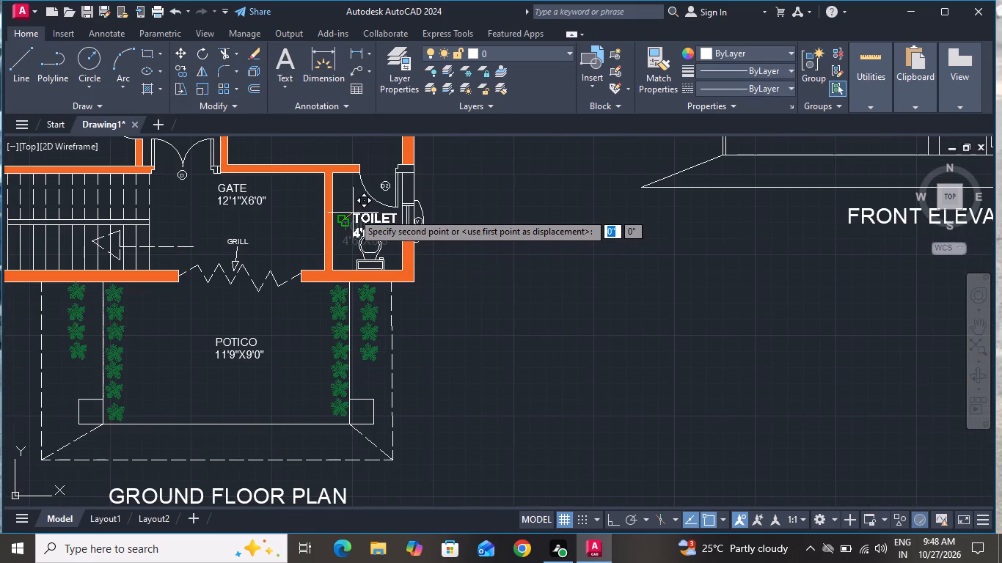
pyautogui.click(343, 191)
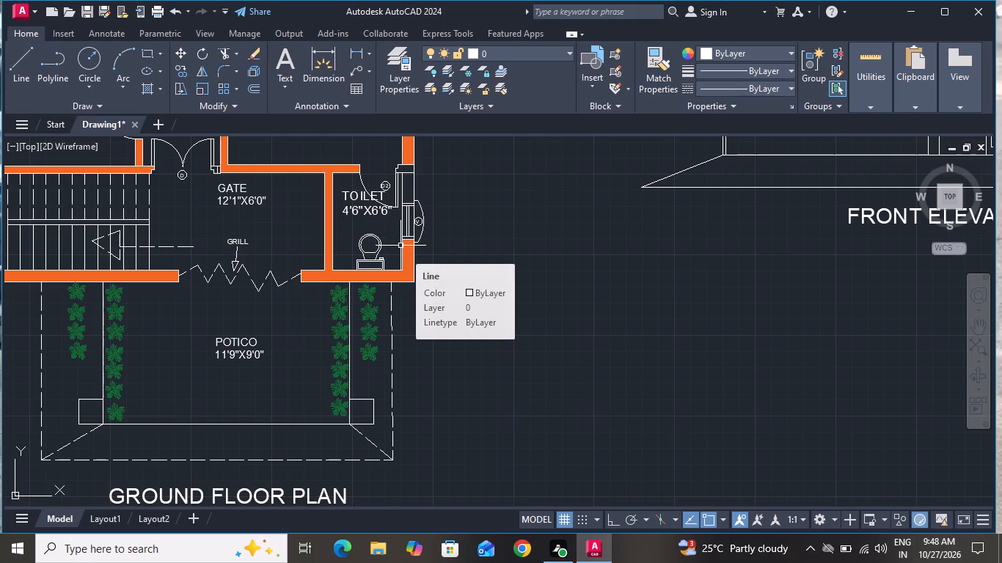
# Inspect the 4'6"X6'6" toilet's fixture and label placement and the surrounding floor plan.
pyautogui.scroll(1, 392, 243)
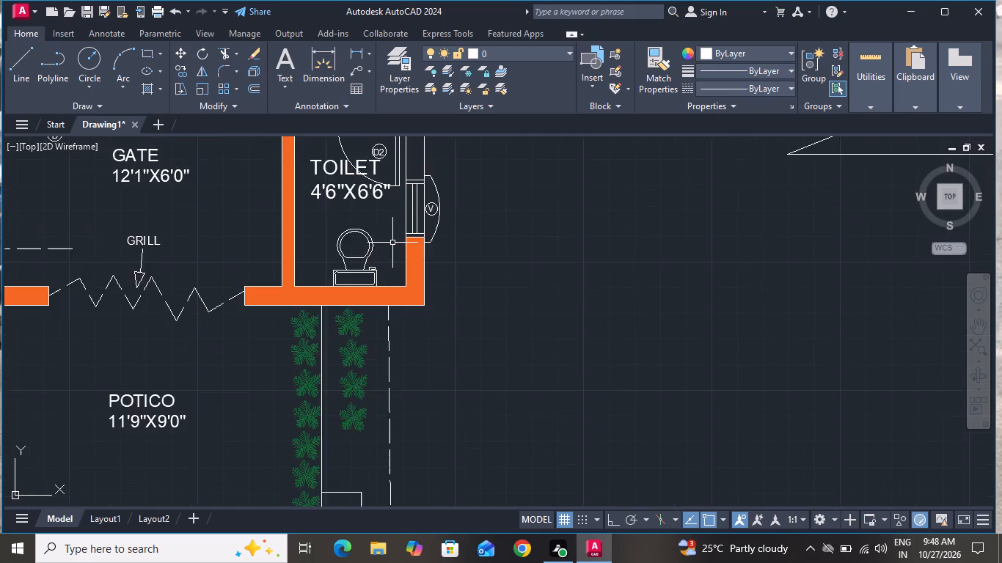
pyautogui.scroll(1, 392, 243)
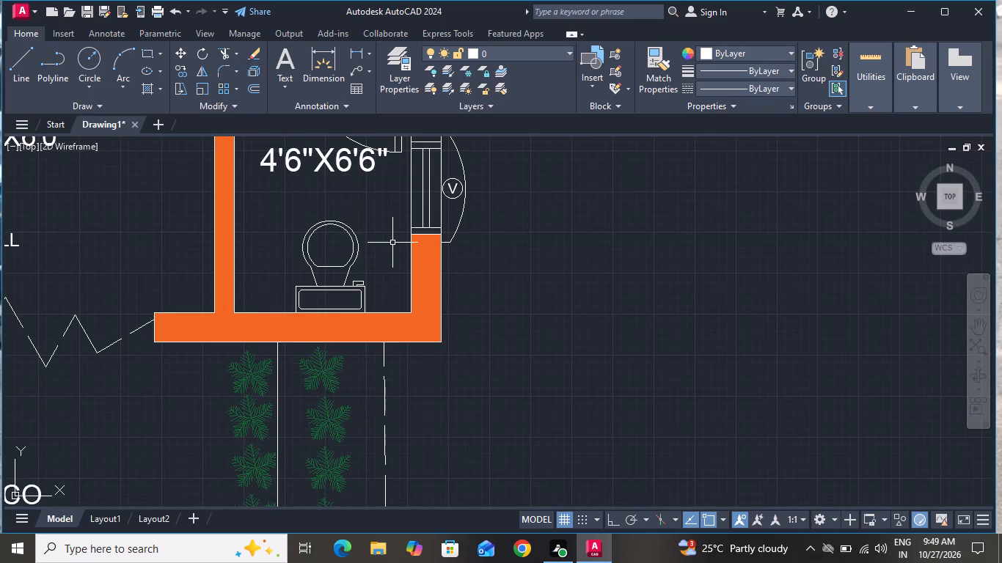
pyautogui.scroll(-1, 392, 243)
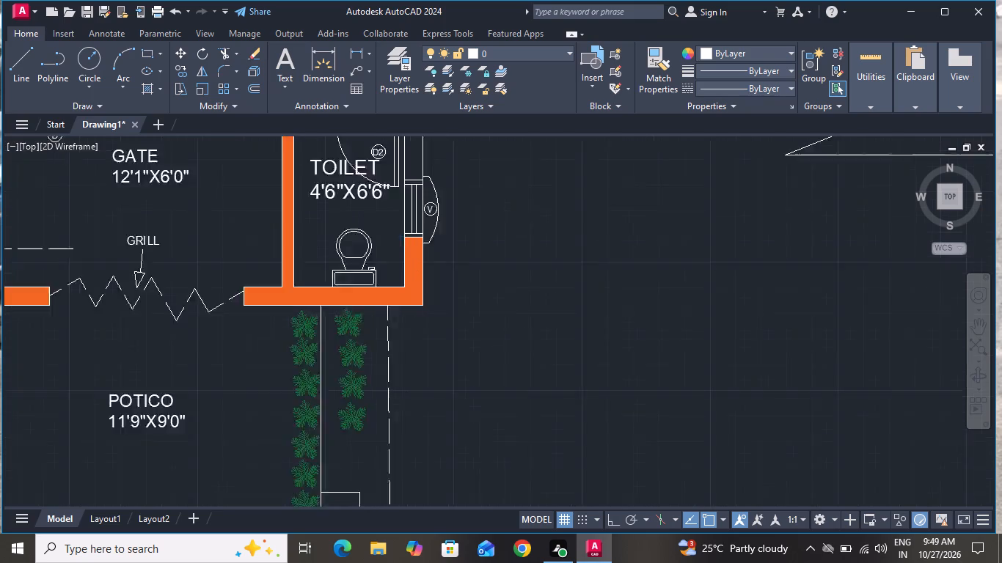
pyautogui.scroll(-3, 392, 243)
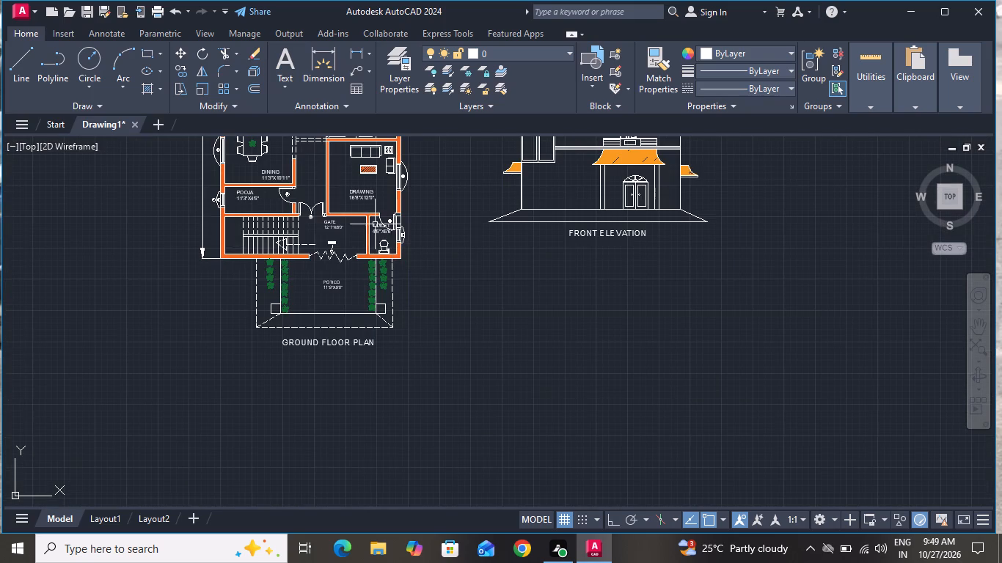
pyautogui.scroll(4, 365, 196)
pyautogui.scroll(-1, 373, 221)
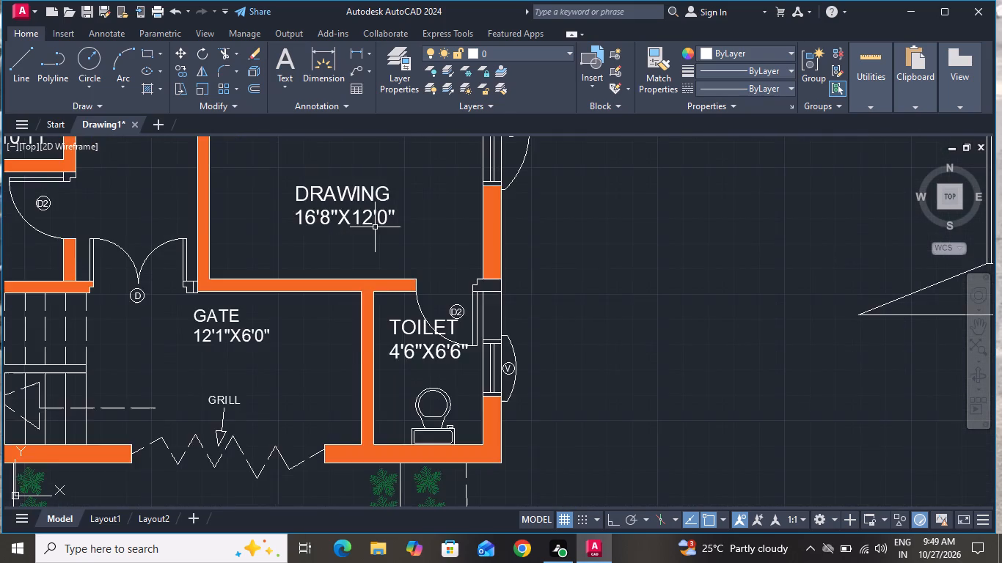
pyautogui.scroll(-2, 376, 231)
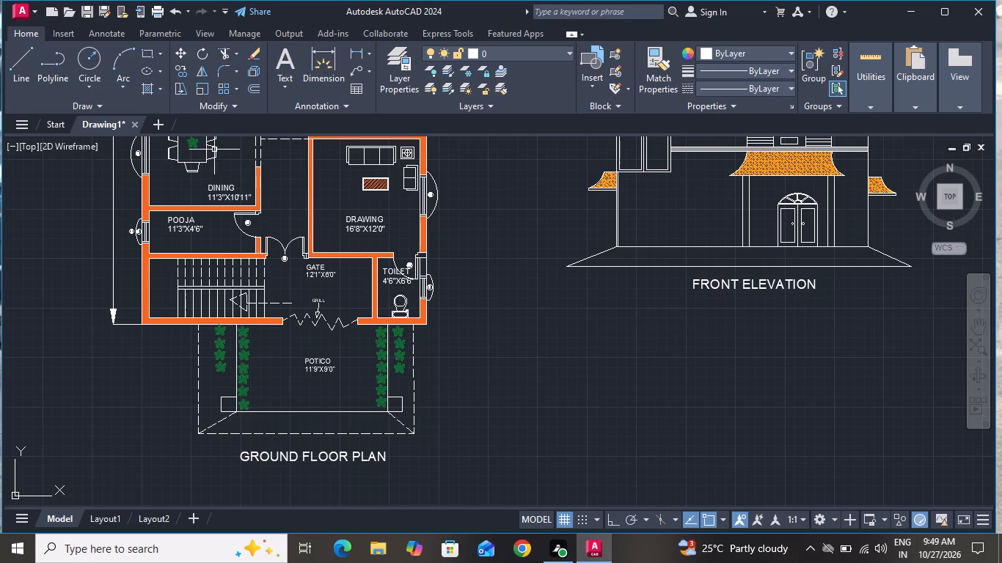
# Draw a short horizontal line across the vertical wall at the drawing room's inner corner beside the double door D.
pyautogui.scroll(1, 287, 149)
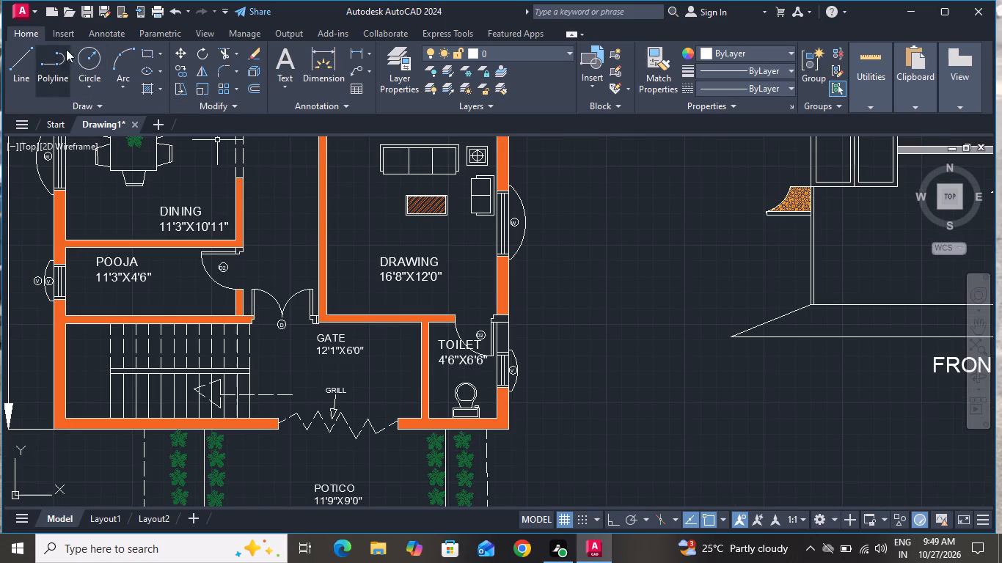
pyautogui.click(18, 53)
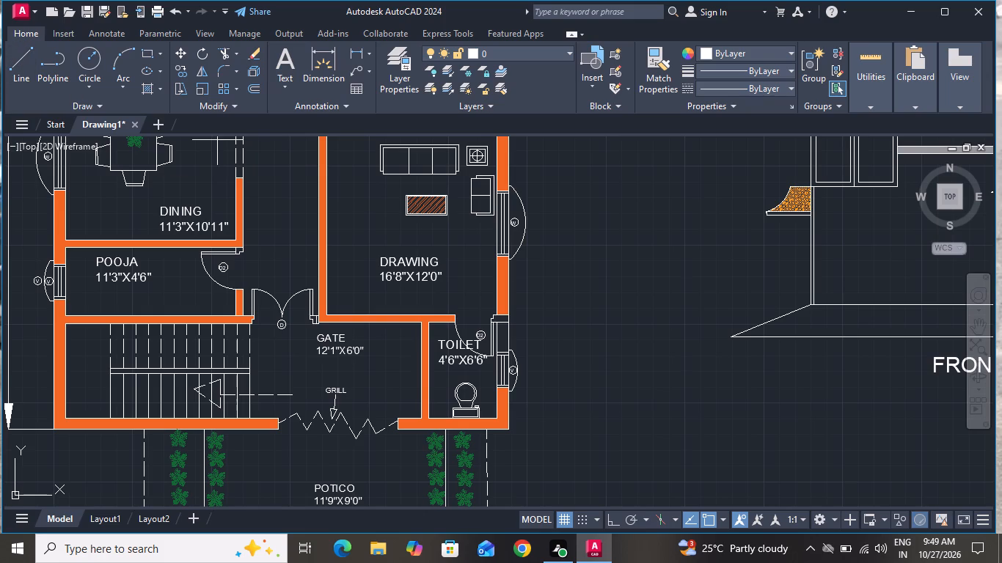
pyautogui.scroll(3, 318, 310)
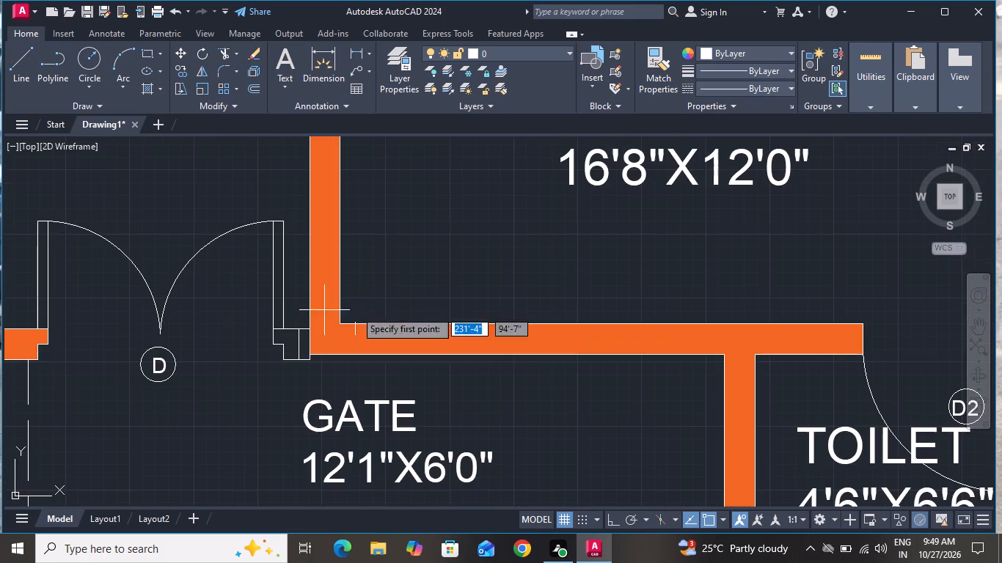
pyautogui.click(339, 323)
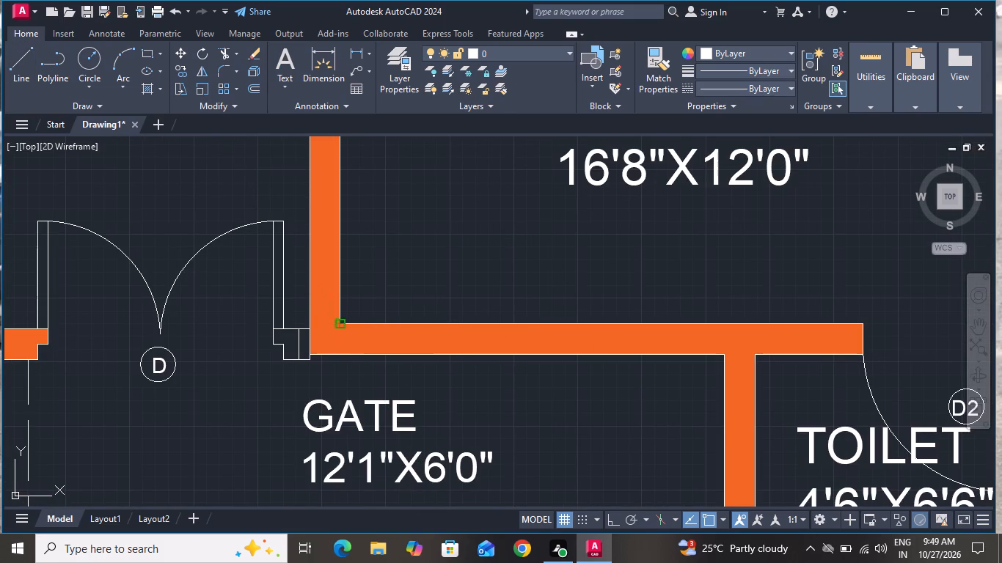
pyautogui.click(311, 325)
pyautogui.rightClick(319, 331)
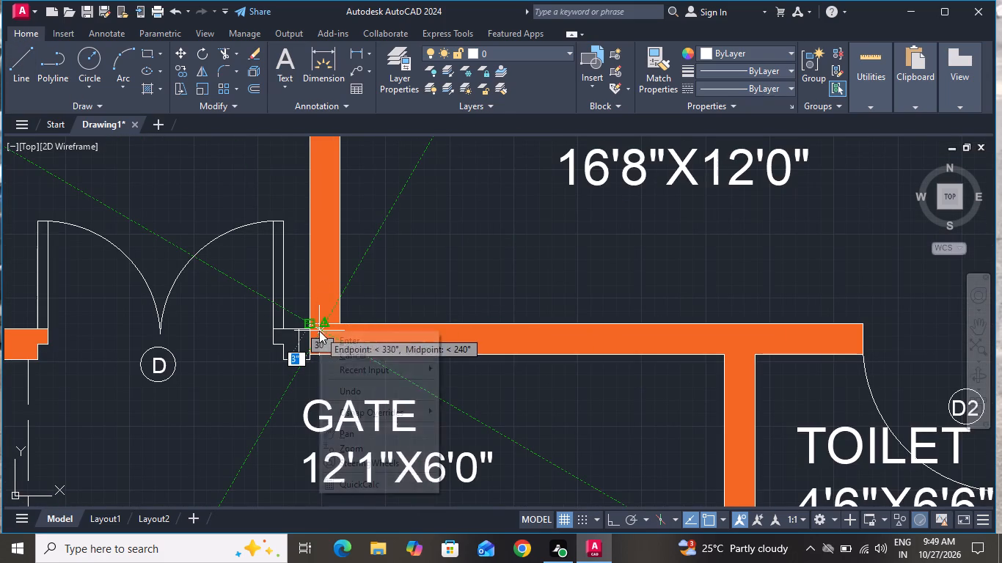
pyautogui.click(356, 348)
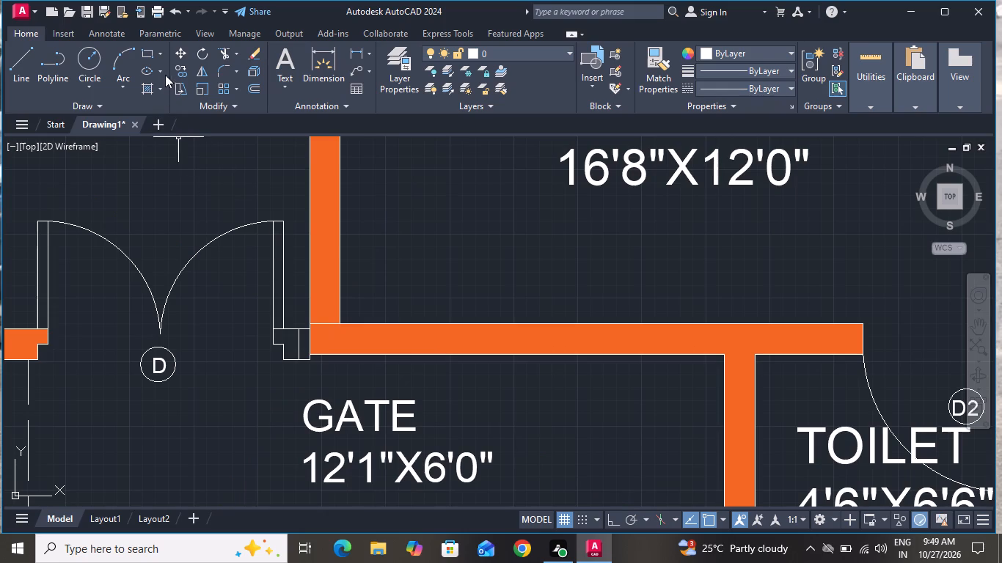
# Trim away the vertical wall, its edge lines and fill, between the passage and the drawing room above the double door D.
pyautogui.click(216, 46)
pyautogui.scroll(-2, 348, 210)
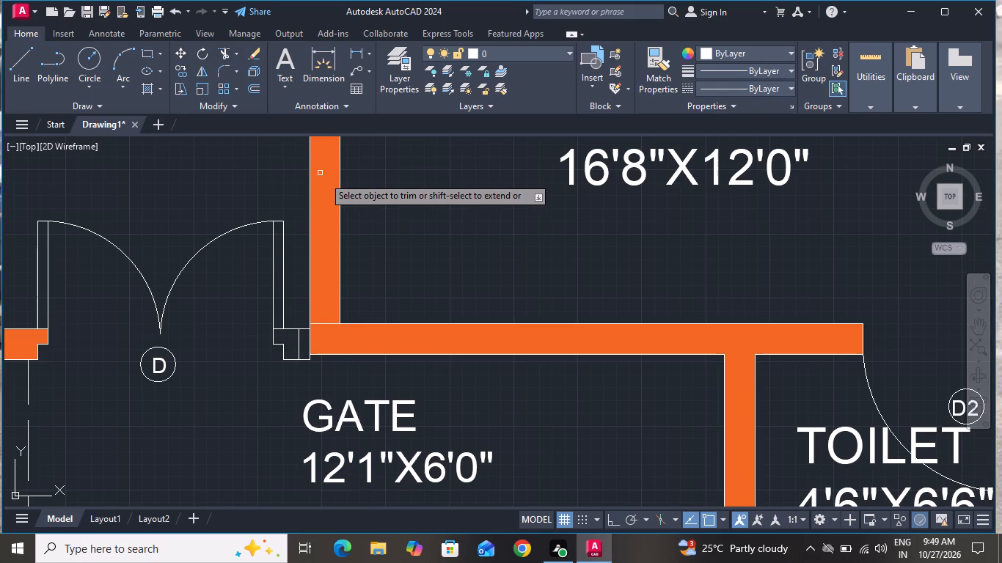
pyautogui.scroll(-2, 417, 257)
pyautogui.click(395, 188)
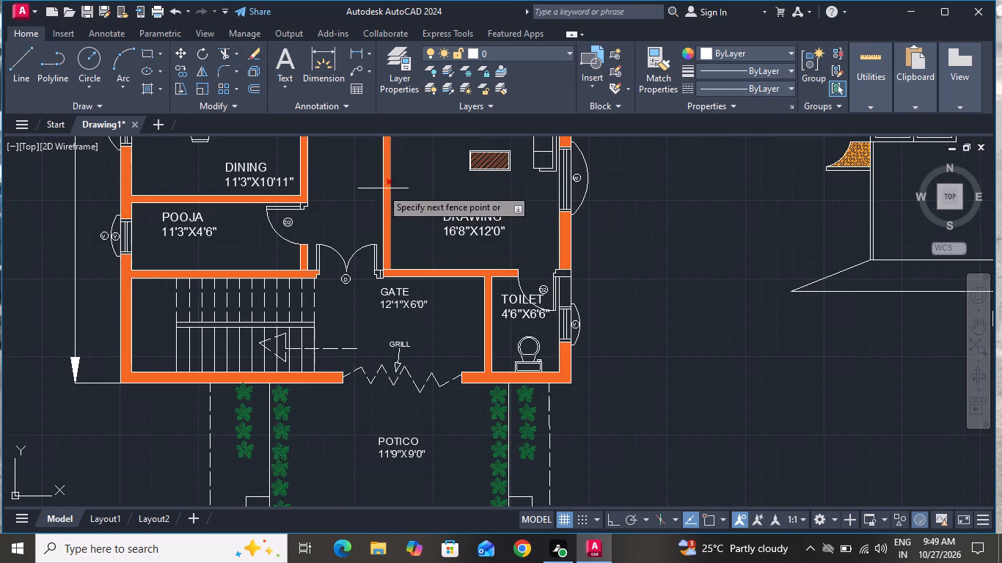
pyautogui.click(379, 188)
pyautogui.scroll(-2, 409, 205)
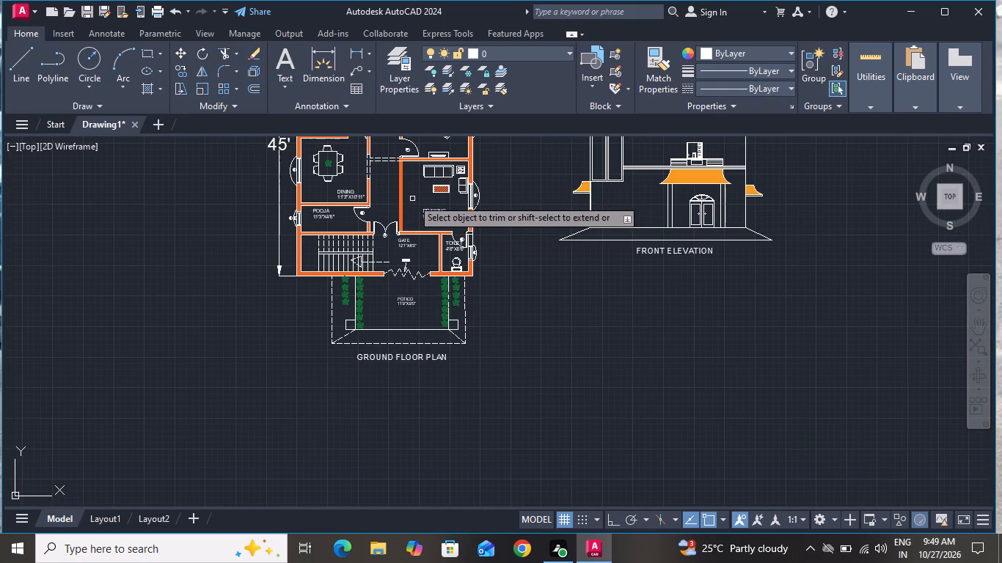
pyautogui.scroll(2, 402, 174)
pyautogui.click(394, 182)
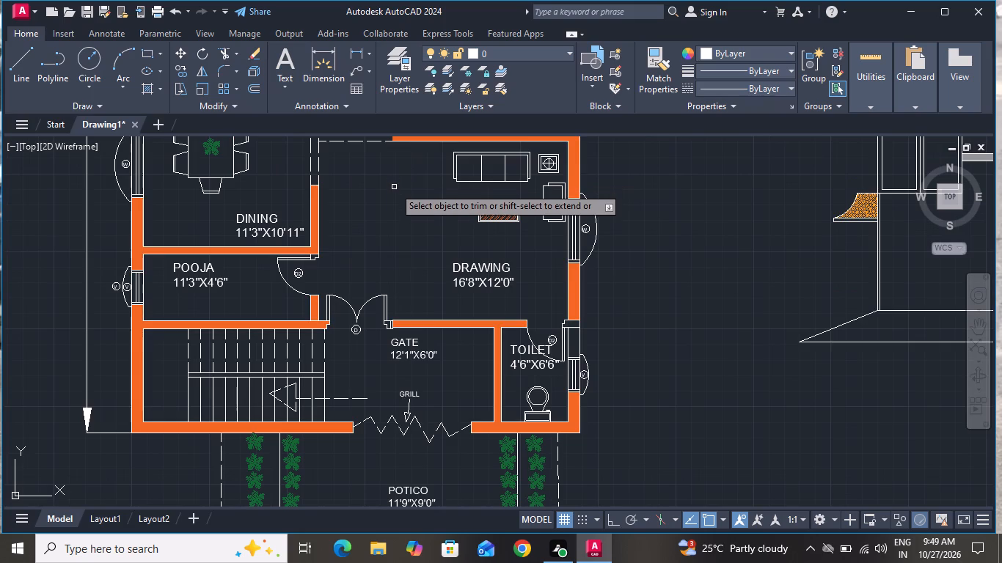
pyautogui.scroll(-2, 419, 233)
pyautogui.scroll(3, 393, 184)
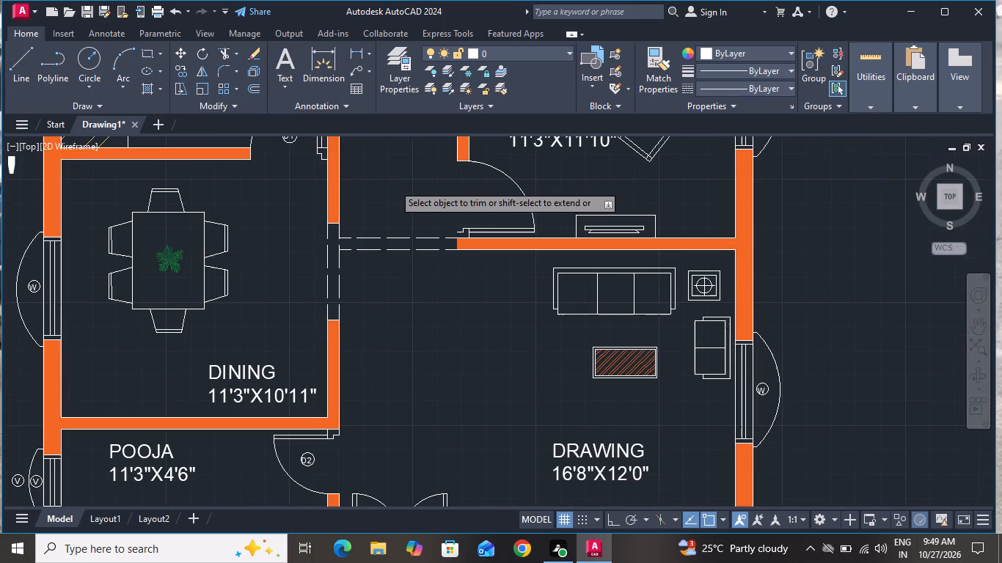
pyautogui.scroll(-1, 402, 204)
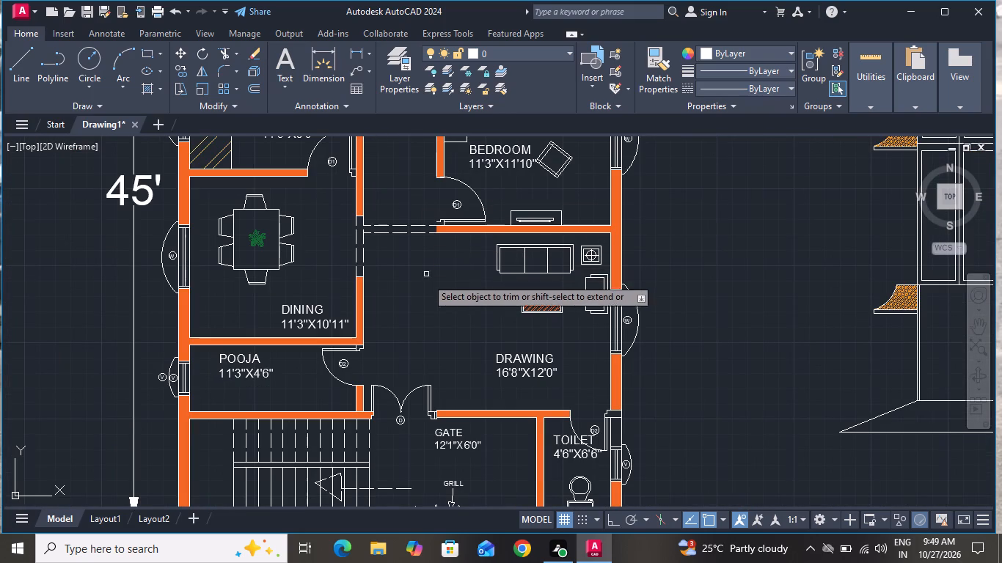
pyautogui.rightClick(426, 290)
pyautogui.click(448, 309)
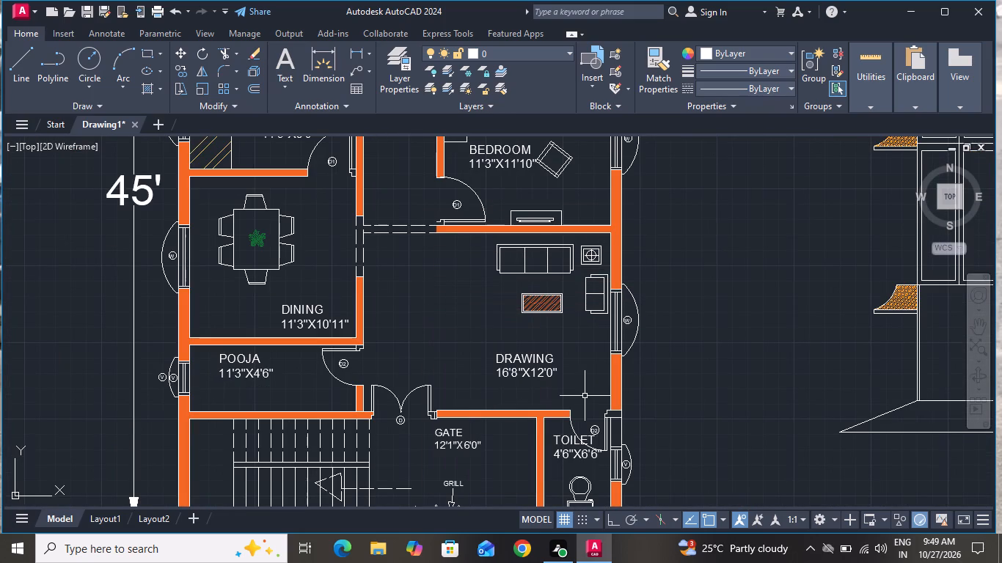
# Move the DRAWING 16'8"X12'0" label up and left into the open area beside the hatched centre table.
pyautogui.click(547, 367)
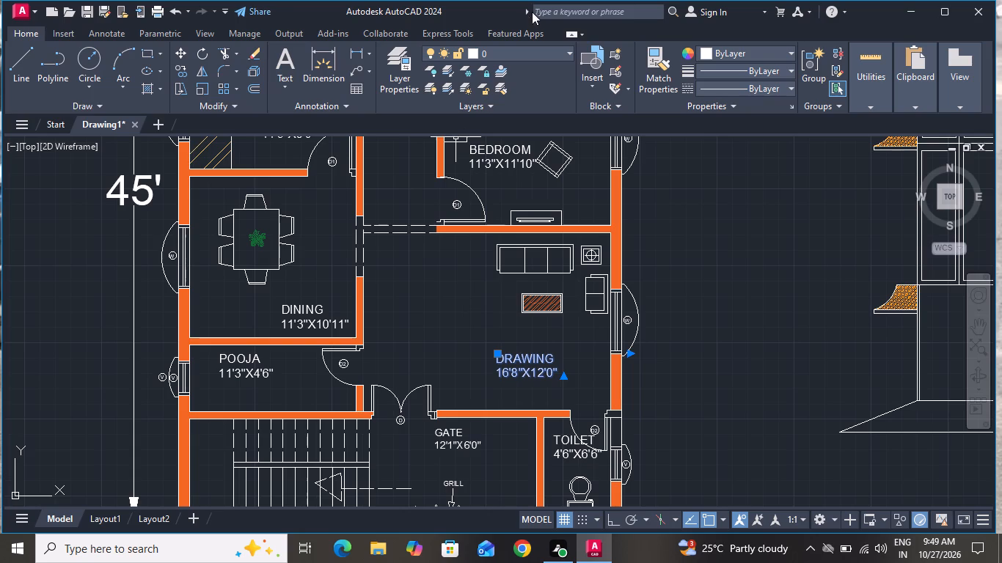
pyautogui.click(182, 54)
pyautogui.click(525, 378)
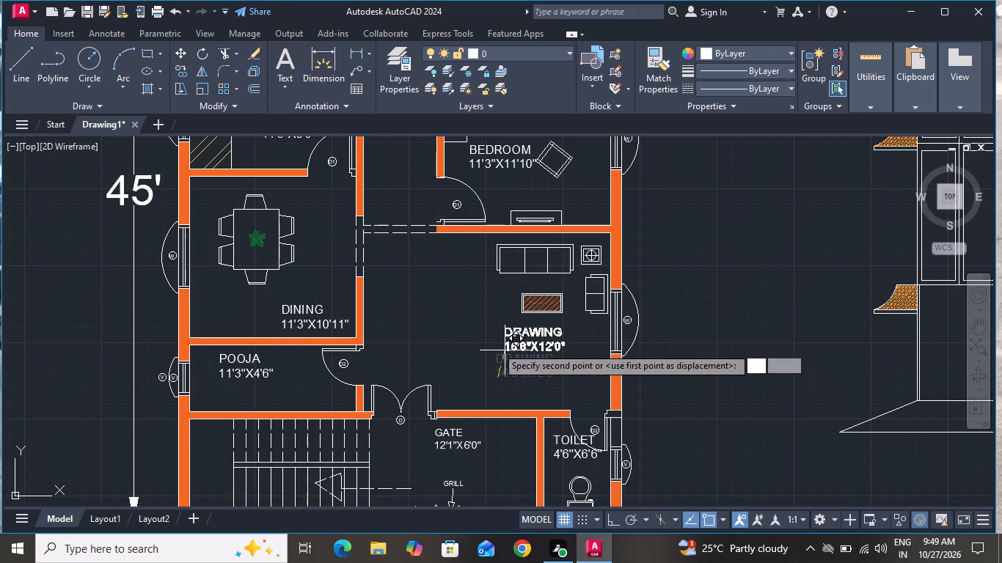
pyautogui.click(430, 308)
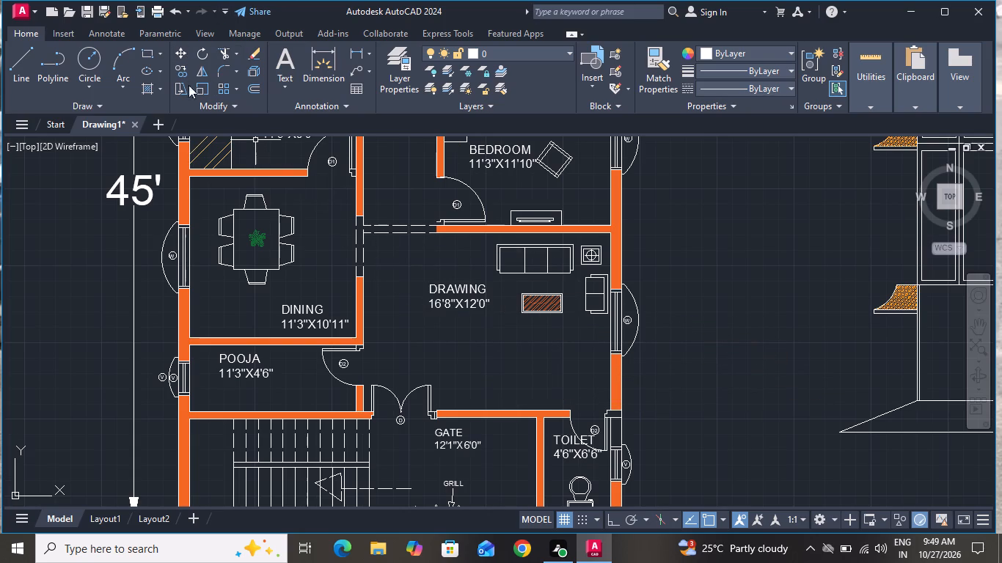
# Draw a rectangle about 4'-1" long against the drawing room's bottom wall, between double door D and the toilet door.
pyautogui.click(146, 51)
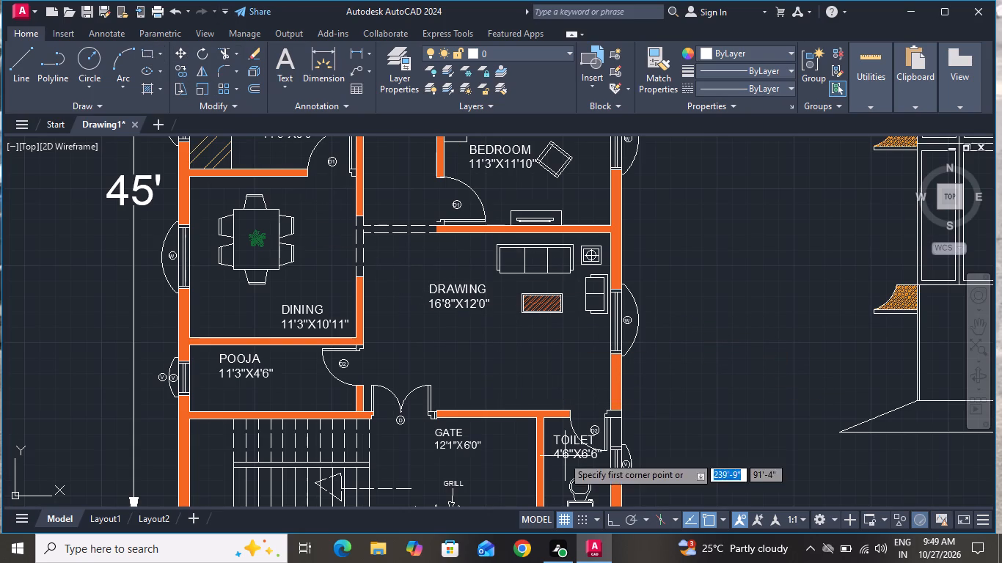
pyautogui.scroll(2, 505, 430)
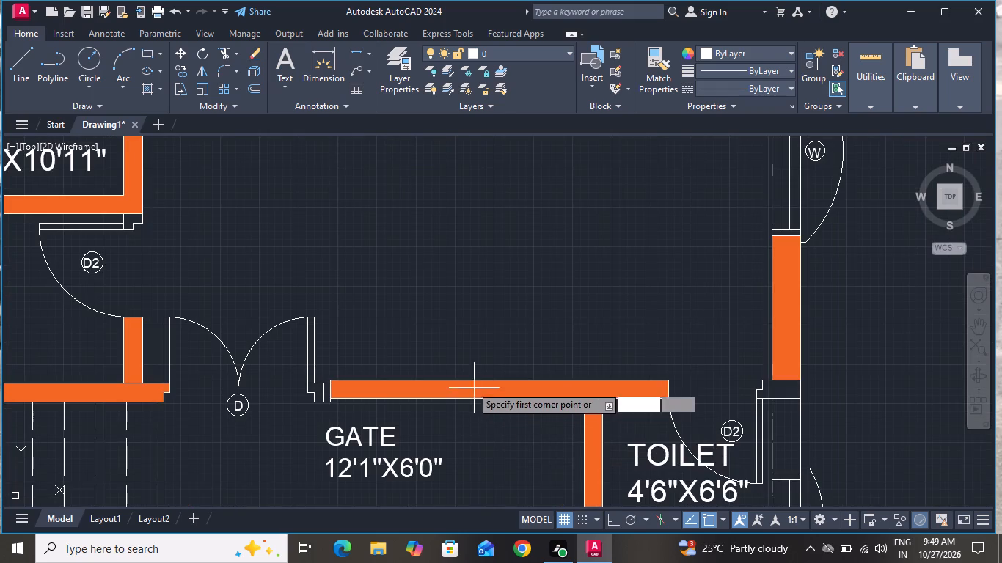
pyautogui.click(420, 379)
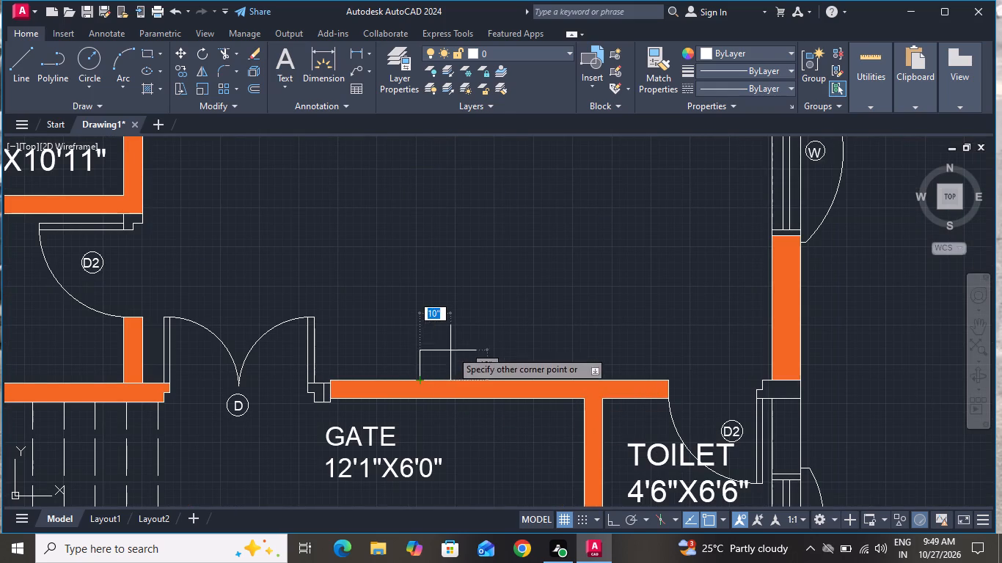
pyautogui.click(574, 342)
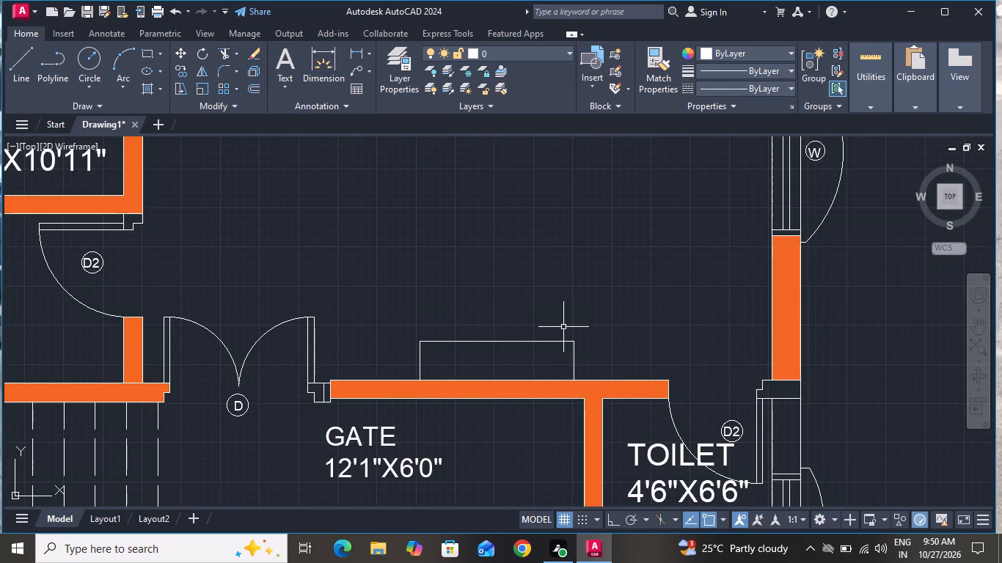
# Draw a thin rectangle about 2'-10" by 2" inside the new rectangle on the drawing room's bottom wall.
pyautogui.click(150, 55)
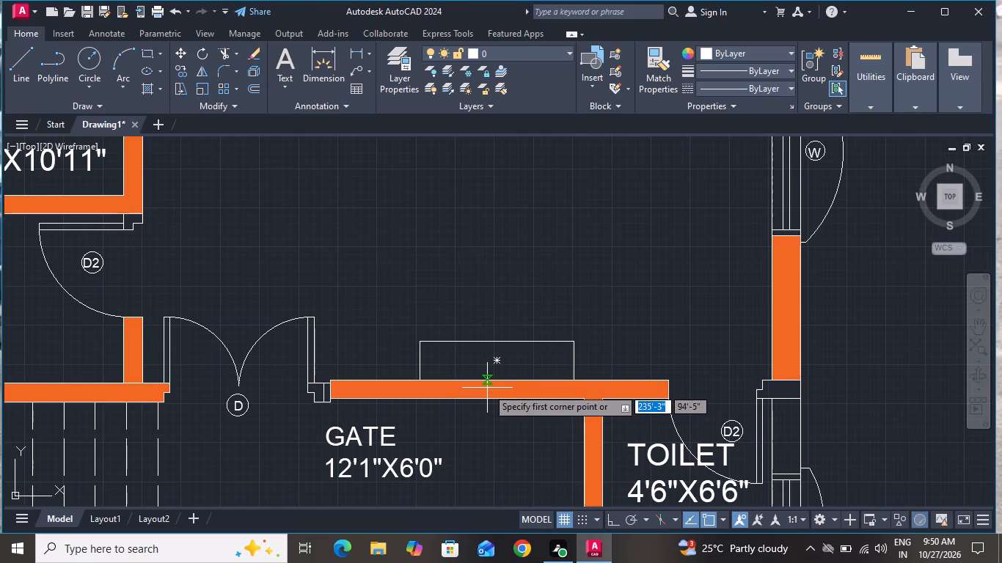
pyautogui.scroll(1, 487, 388)
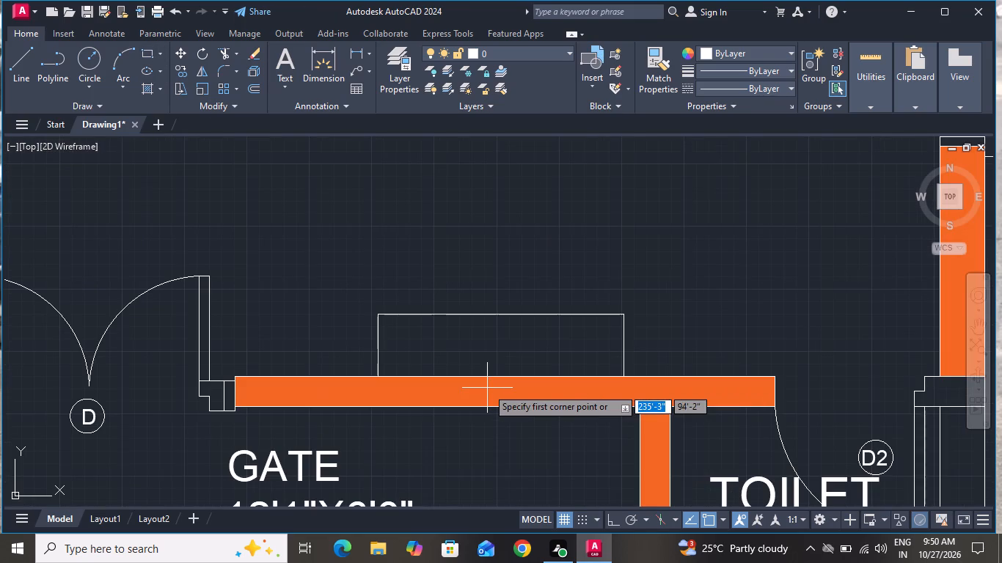
pyautogui.click(421, 336)
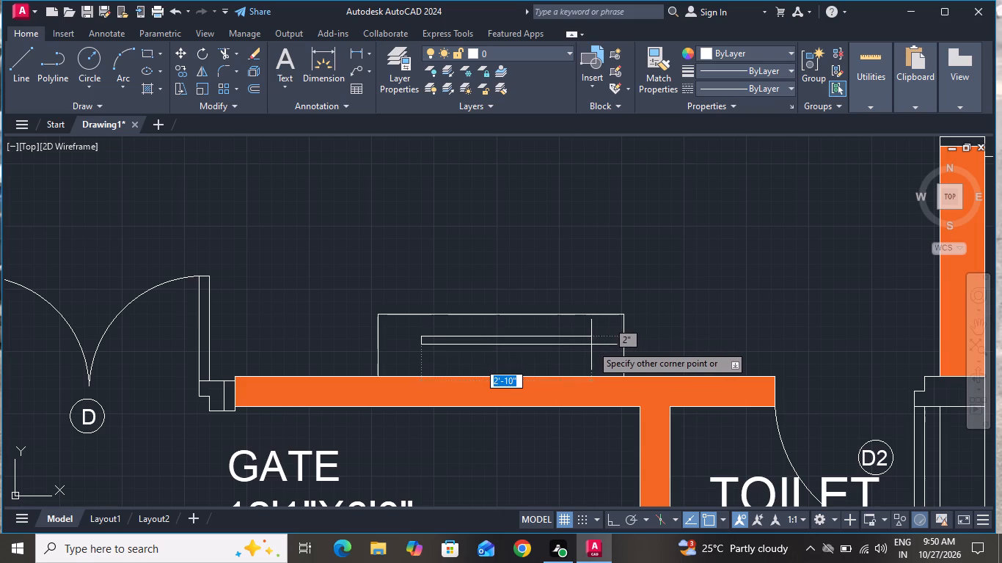
pyautogui.click(596, 346)
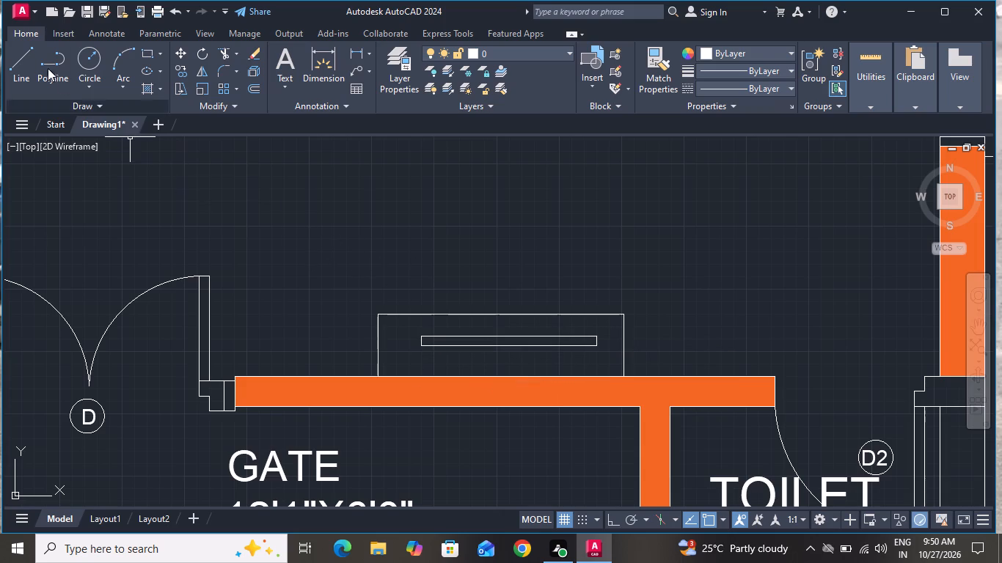
# Draw a shallow flared base under the thin rectangle: a short slanted line, a 2'-7" horizontal with ortho on, and a slanted line back up.
pyautogui.click(26, 58)
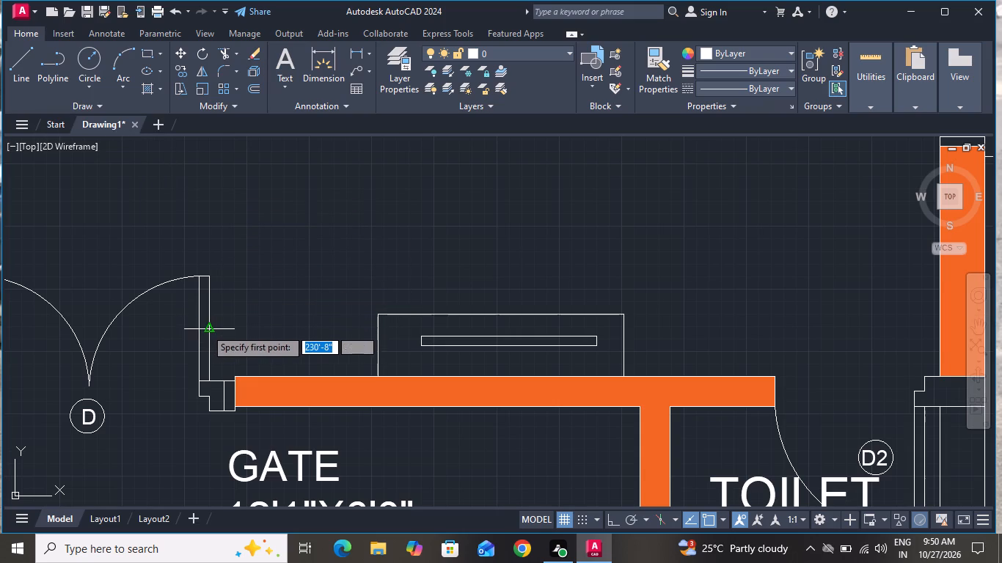
pyautogui.scroll(2, 226, 339)
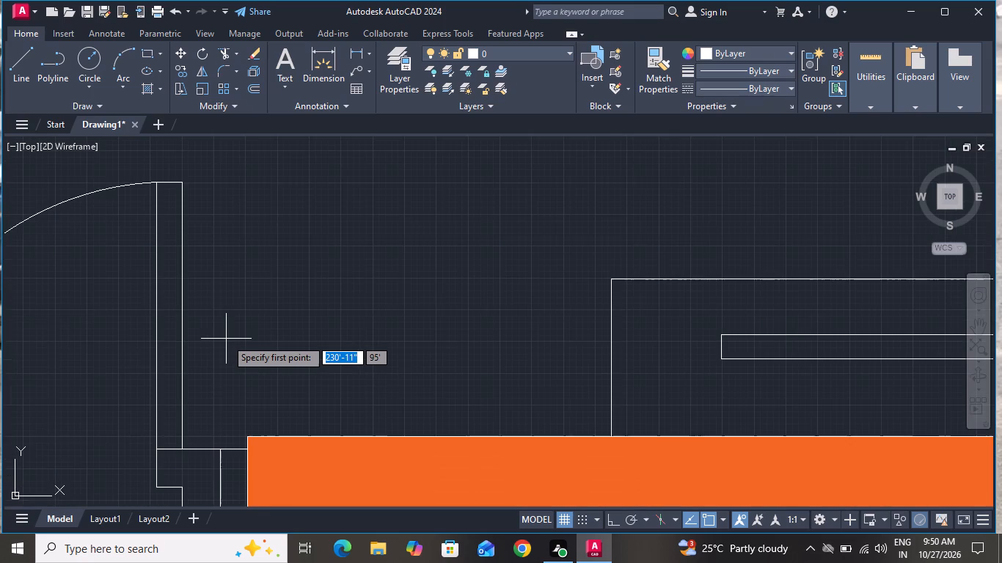
pyautogui.scroll(-2, 220, 331)
pyautogui.scroll(1, 428, 343)
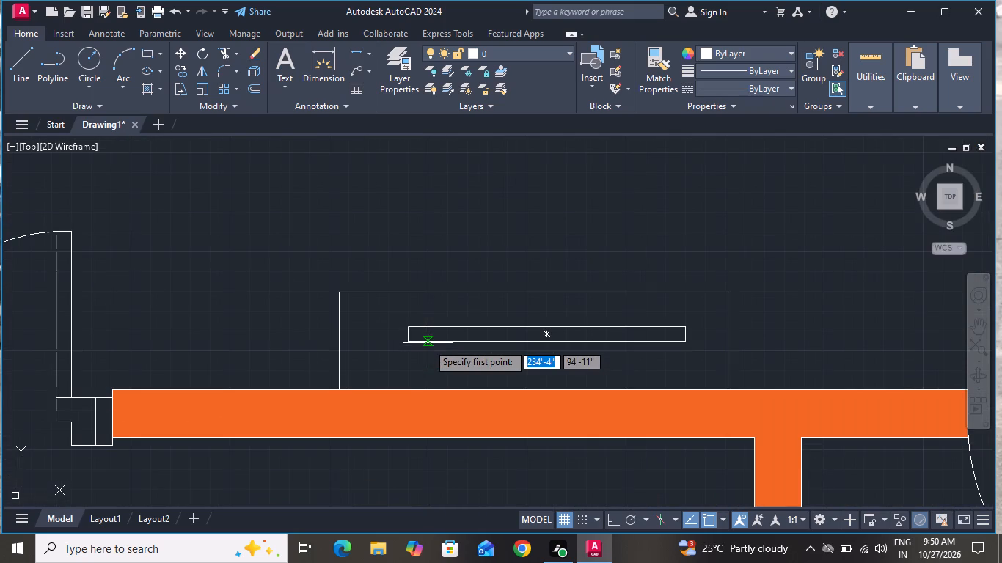
pyautogui.click(430, 342)
pyautogui.scroll(1, 401, 368)
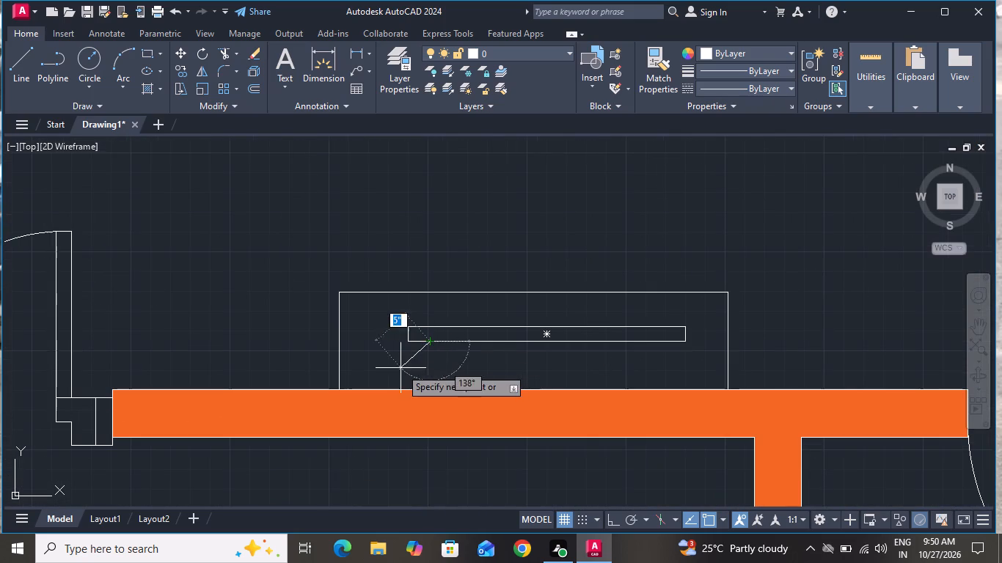
pyautogui.scroll(1, 401, 368)
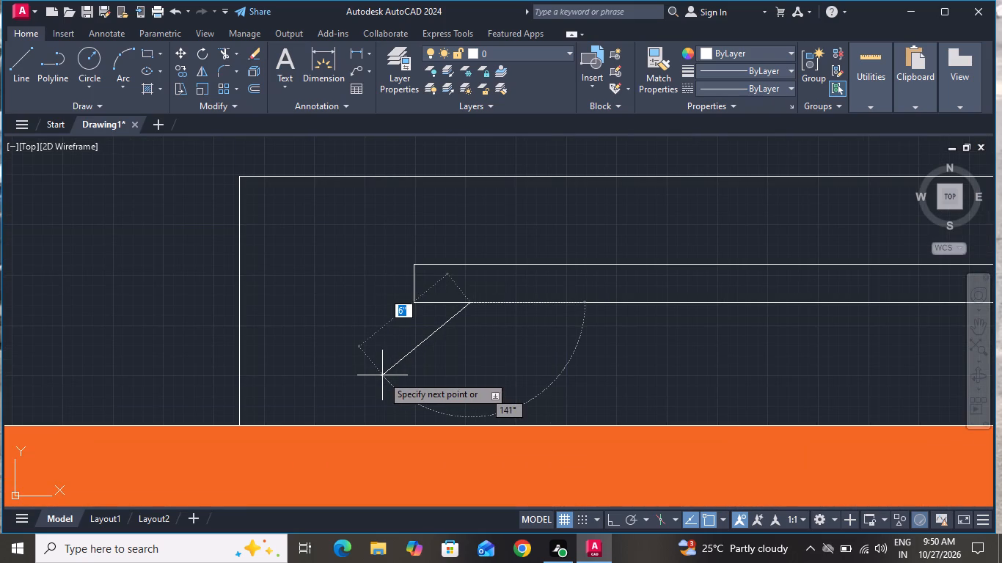
pyautogui.scroll(2, 382, 375)
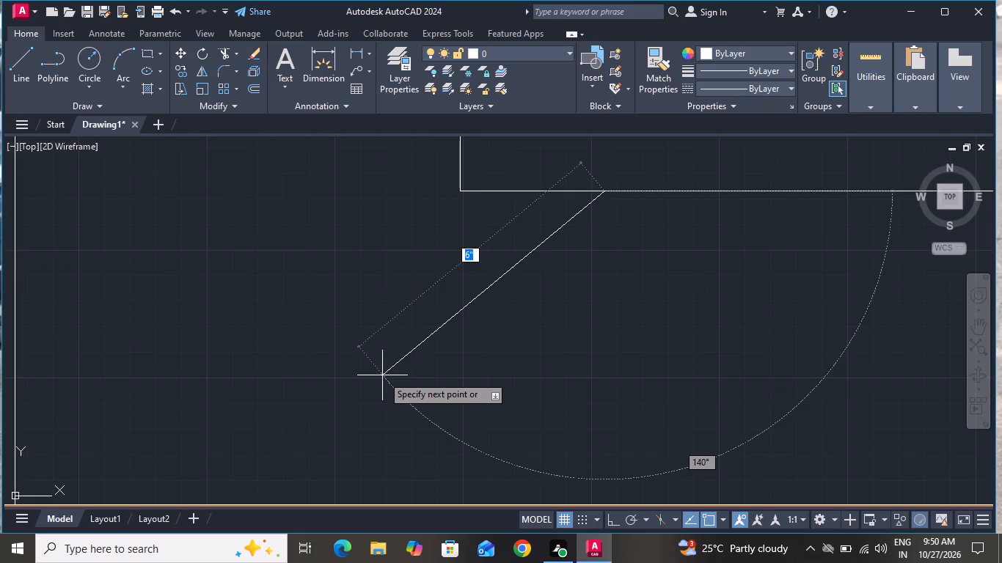
pyautogui.click(563, 223)
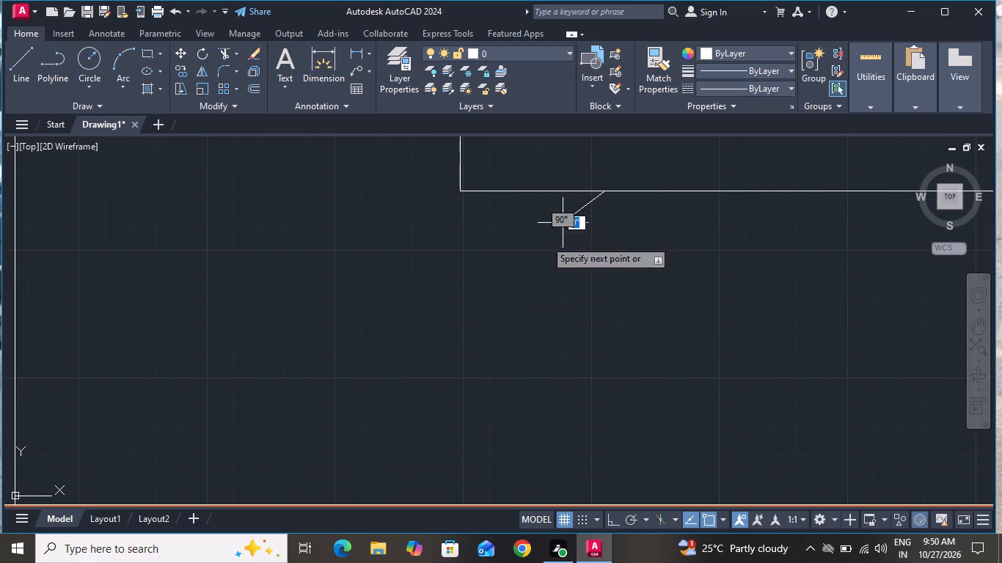
pyautogui.scroll(-3, 334, 328)
pyautogui.scroll(2, 768, 320)
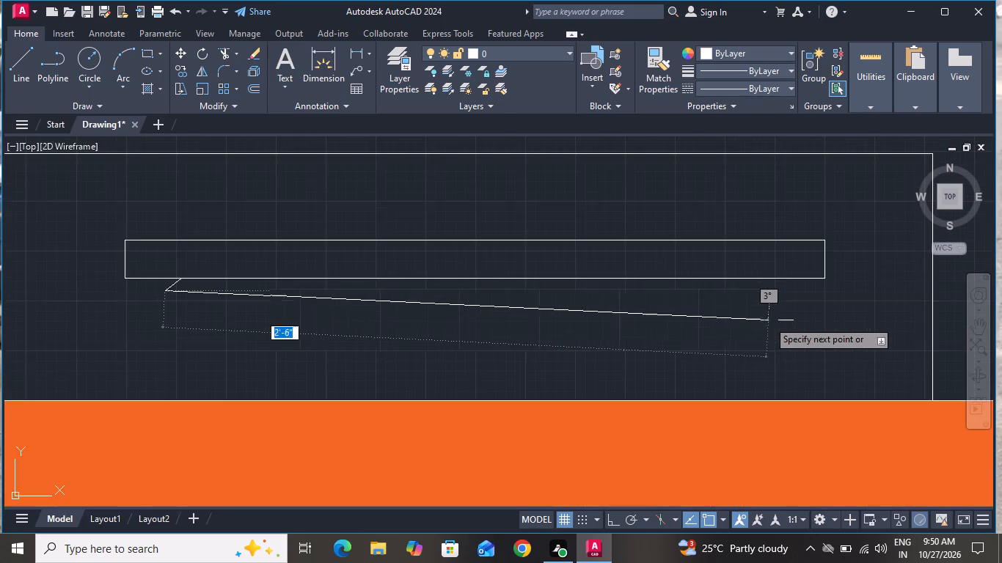
pyautogui.scroll(1, 768, 320)
pyautogui.click(609, 522)
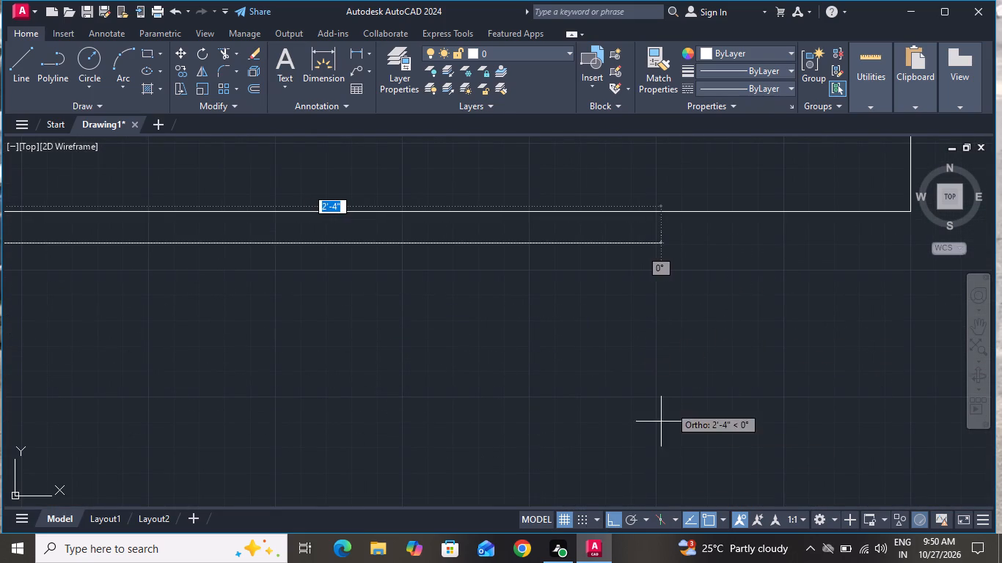
pyautogui.scroll(-2, 733, 356)
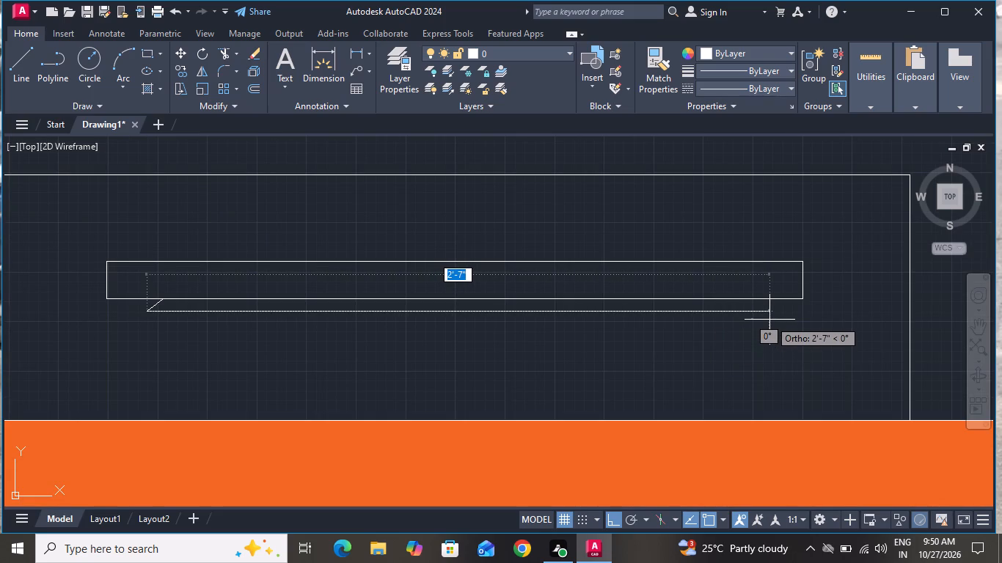
pyautogui.scroll(1, 769, 320)
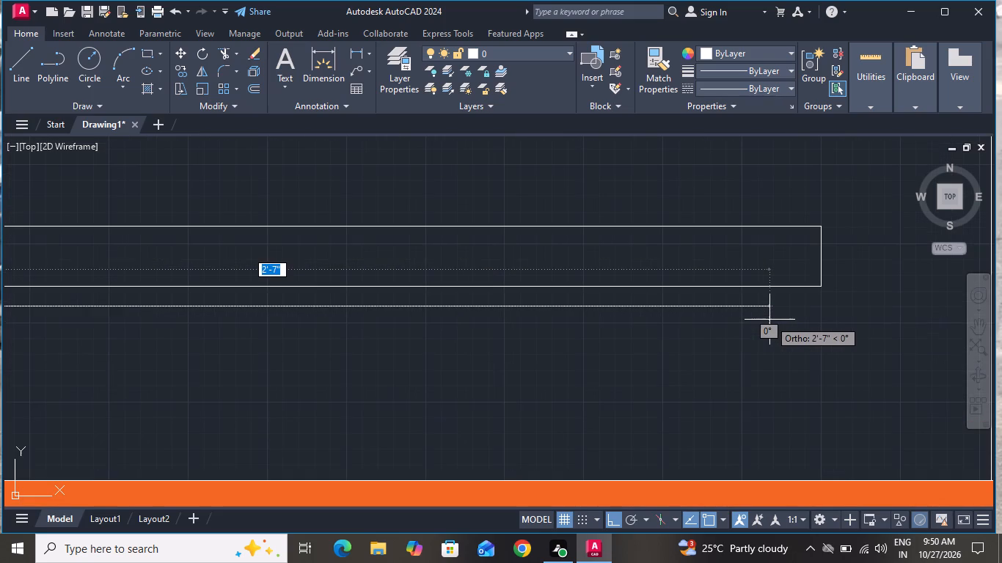
pyautogui.click(769, 320)
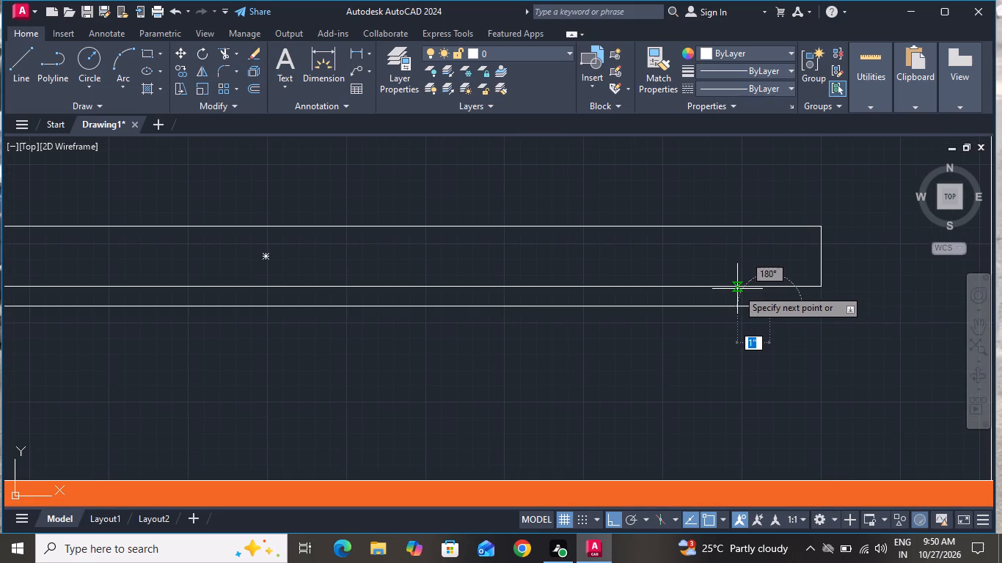
pyautogui.click(732, 289)
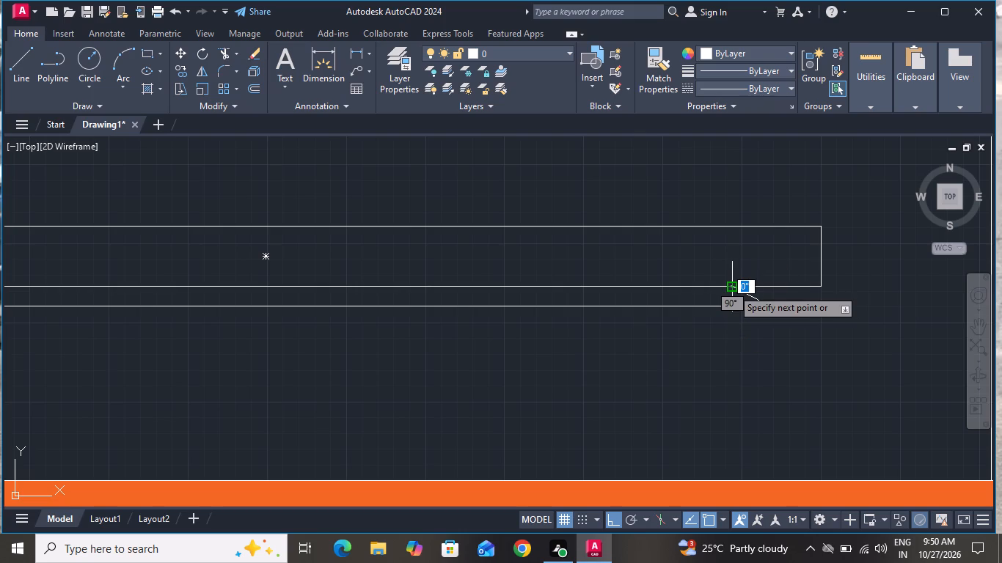
pyautogui.rightClick(732, 289)
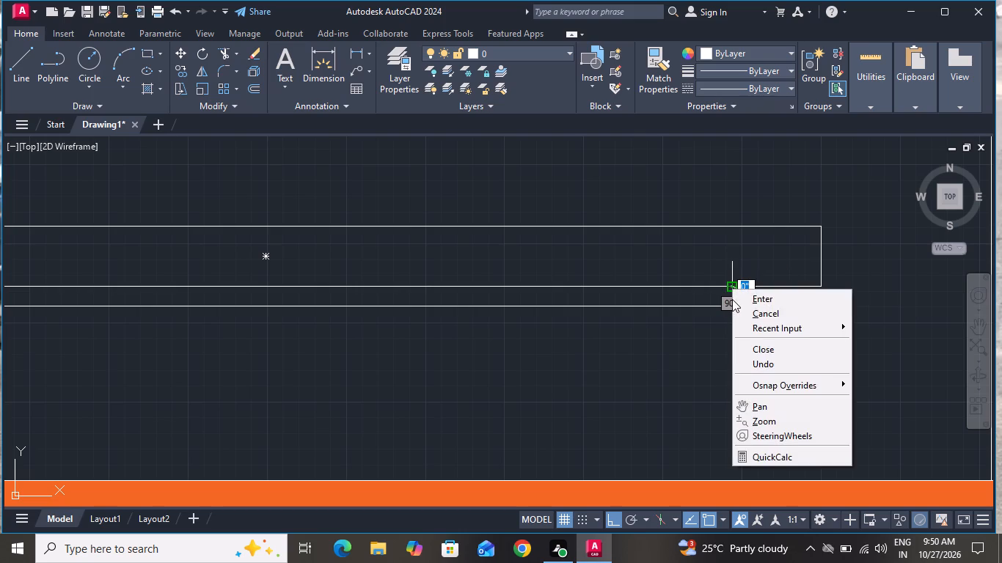
pyautogui.click(741, 317)
pyautogui.scroll(-2, 695, 332)
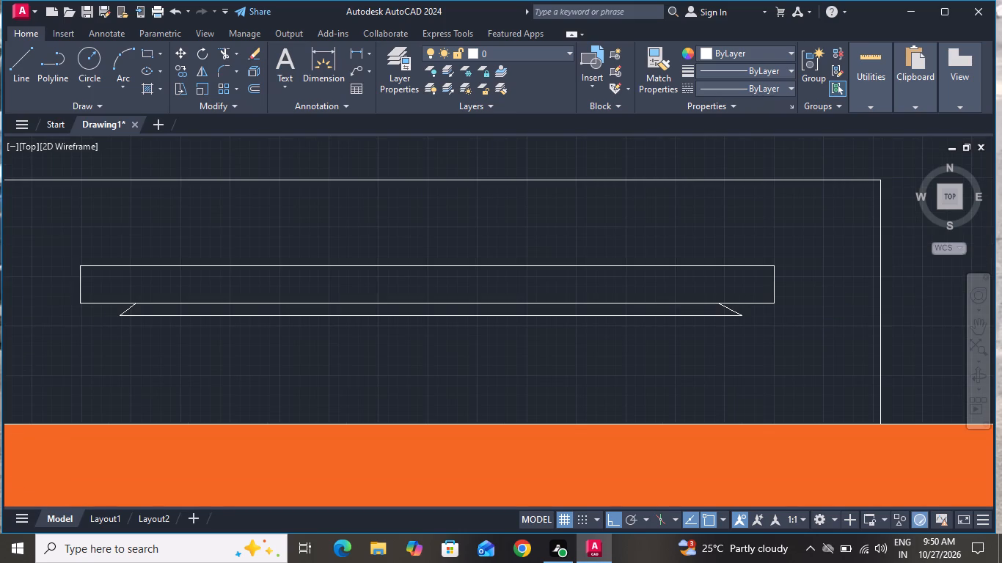
pyautogui.scroll(-1, 696, 328)
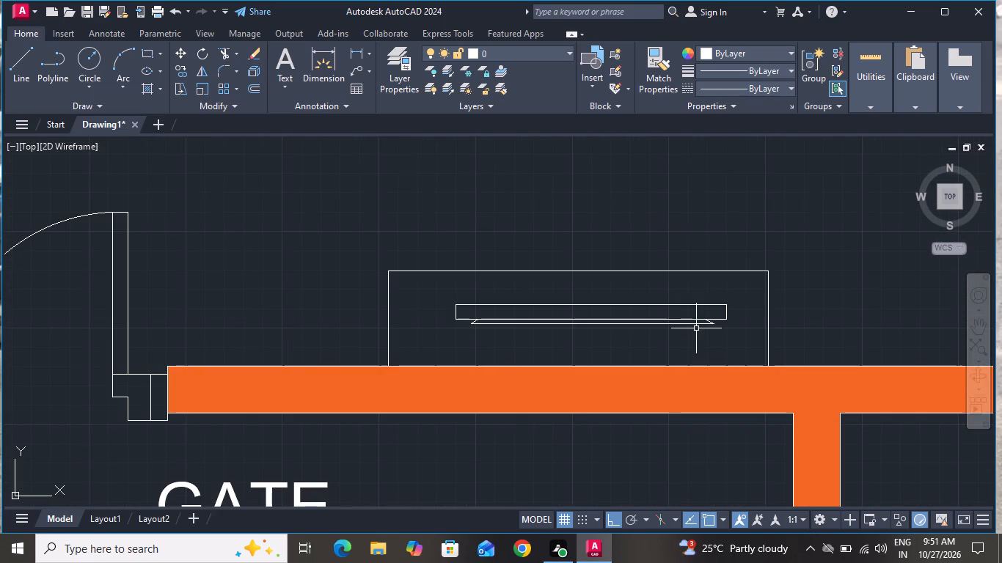
# Move the thin rectangle and its flared base straight down about 4" towards the drawing room's bottom wall.
pyautogui.scroll(-1, 734, 292)
pyautogui.click(737, 289)
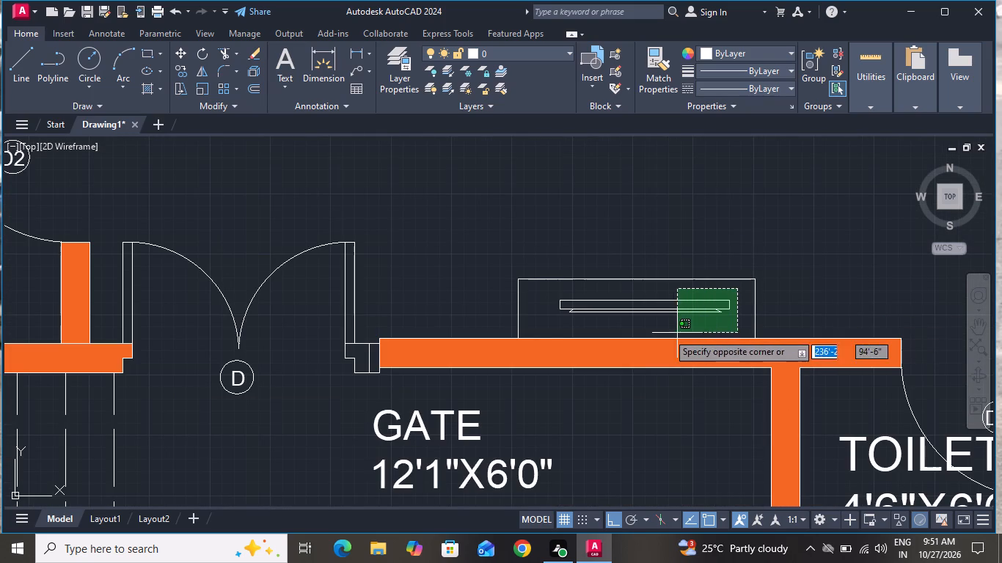
pyautogui.click(546, 324)
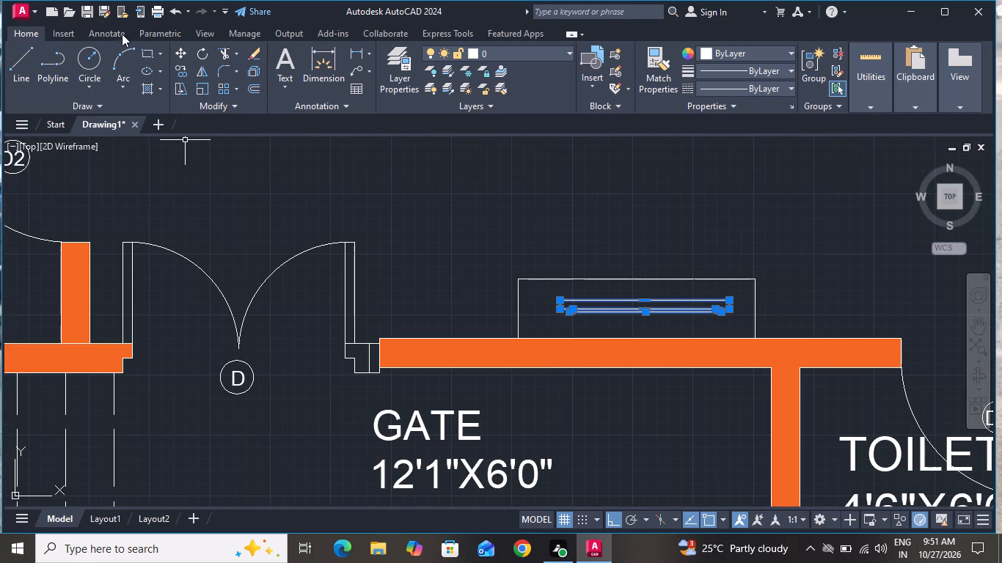
pyautogui.click(180, 51)
pyautogui.scroll(-1, 555, 317)
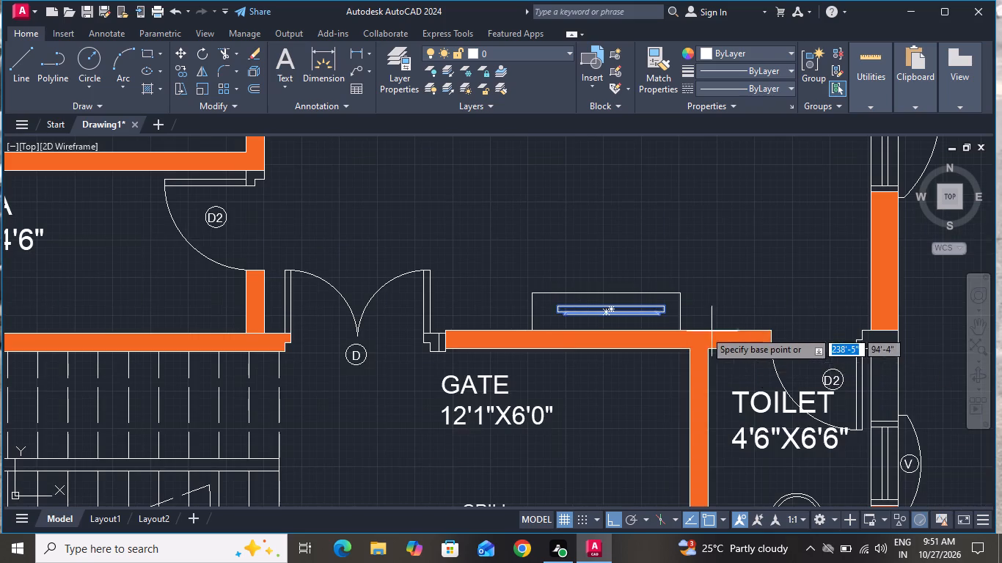
pyautogui.scroll(2, 691, 326)
pyautogui.click(500, 303)
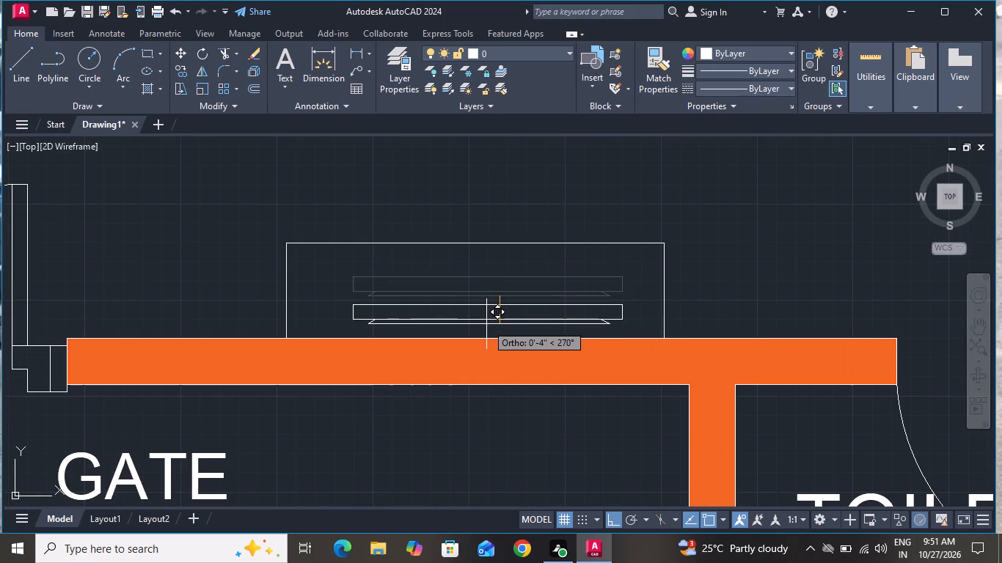
pyautogui.scroll(2, 486, 324)
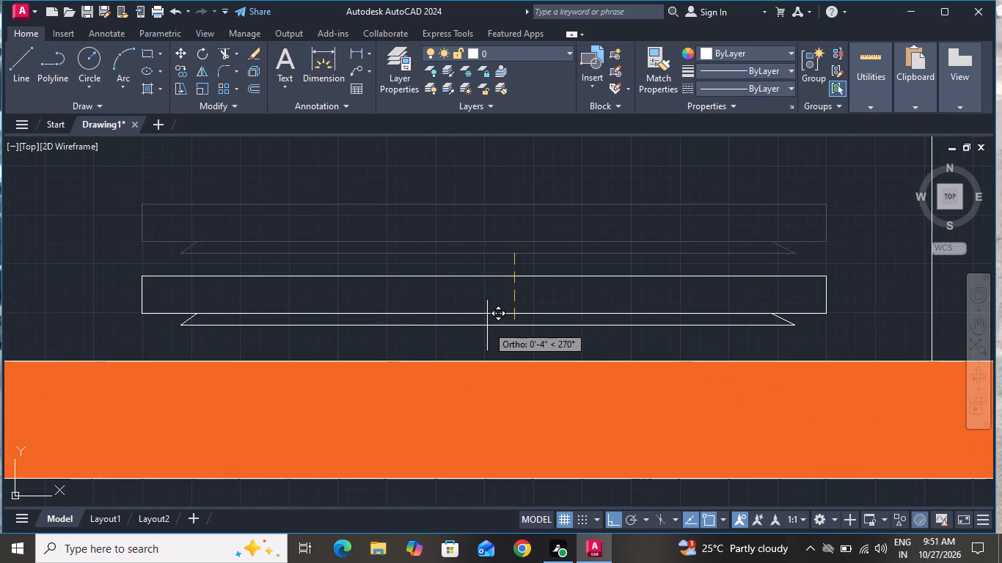
pyautogui.click(487, 325)
pyautogui.scroll(-3, 487, 330)
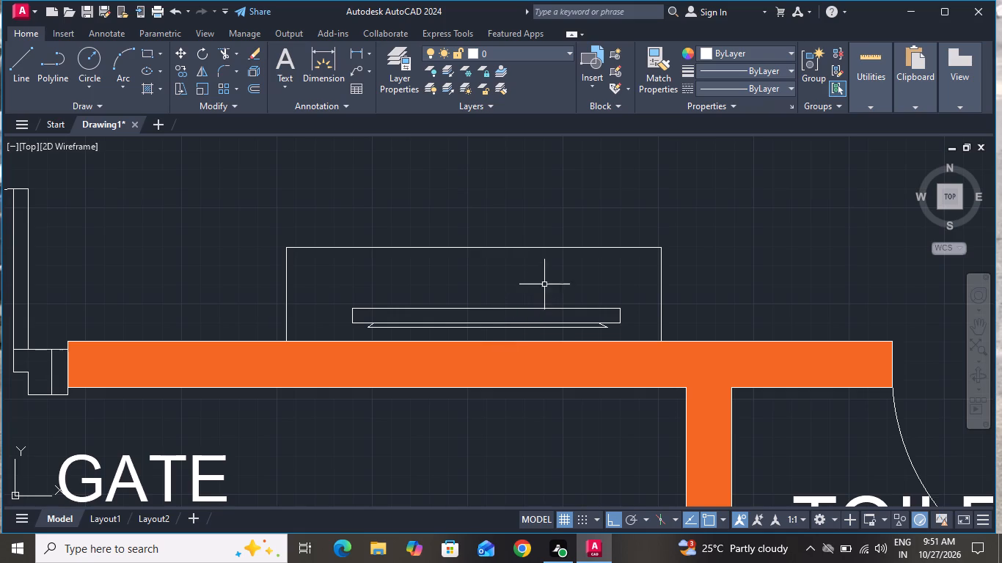
# Draw a circle of about 2" radius near the left end of the outer rectangle on the drawing room's bottom wall.
pyautogui.click(95, 62)
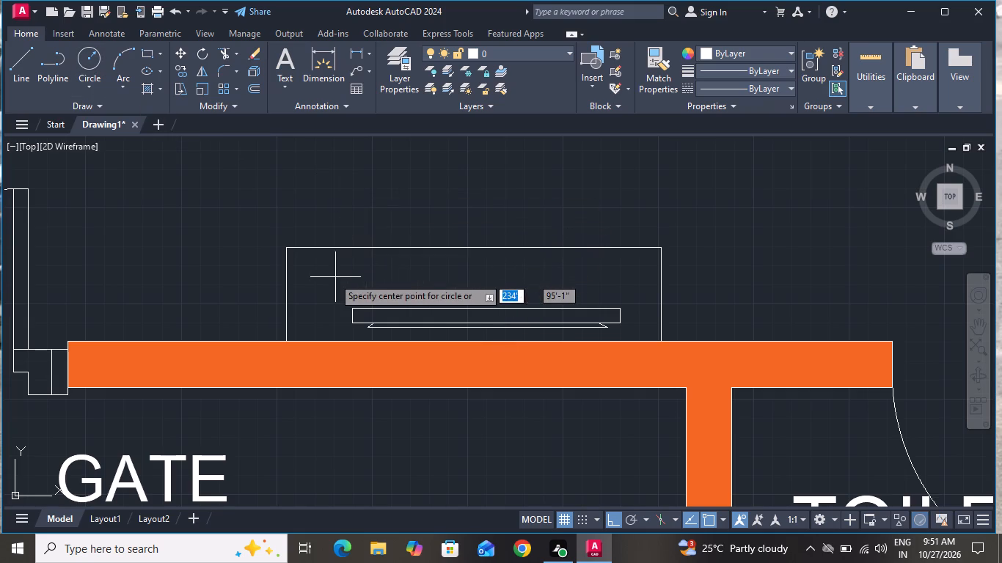
pyautogui.click(315, 277)
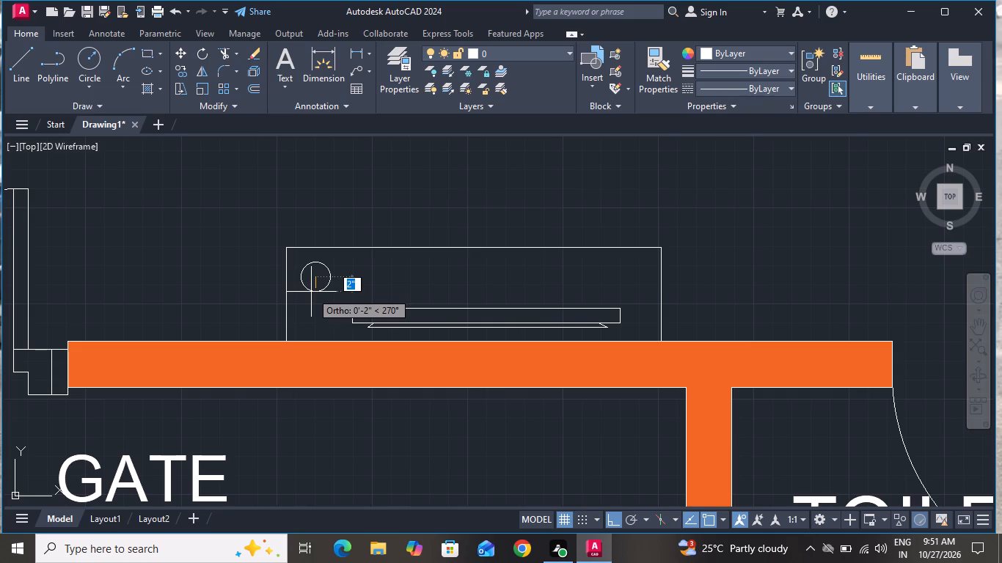
pyautogui.click(311, 295)
# Copy the small circle straight across to the right end of the same outer rectangle.
pyautogui.click(310, 294)
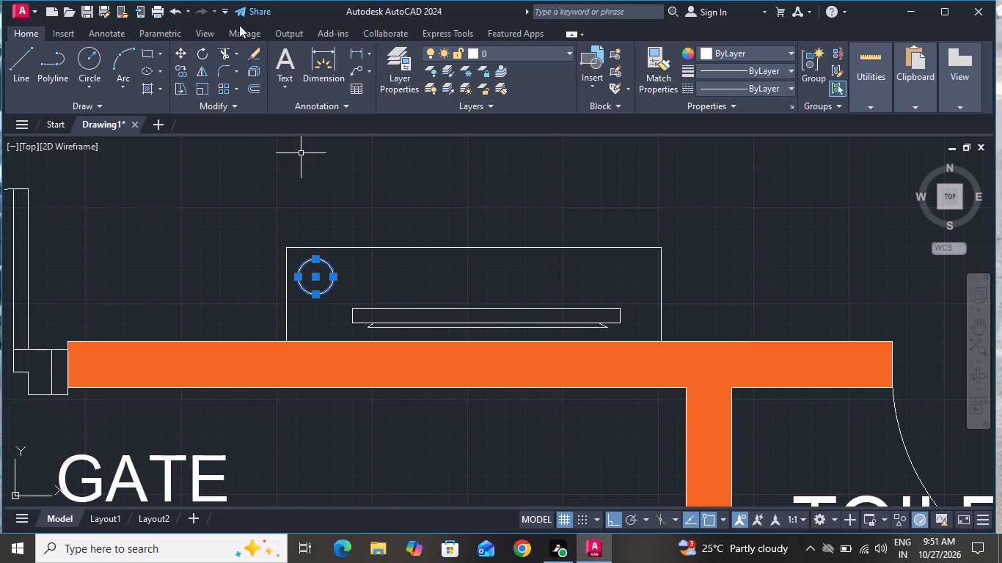
pyautogui.click(180, 72)
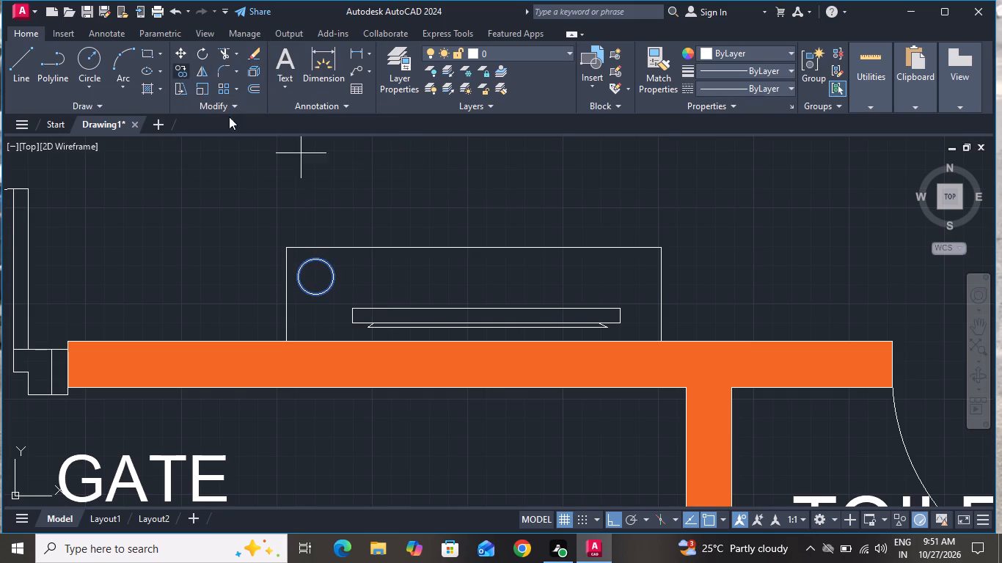
pyautogui.click(313, 278)
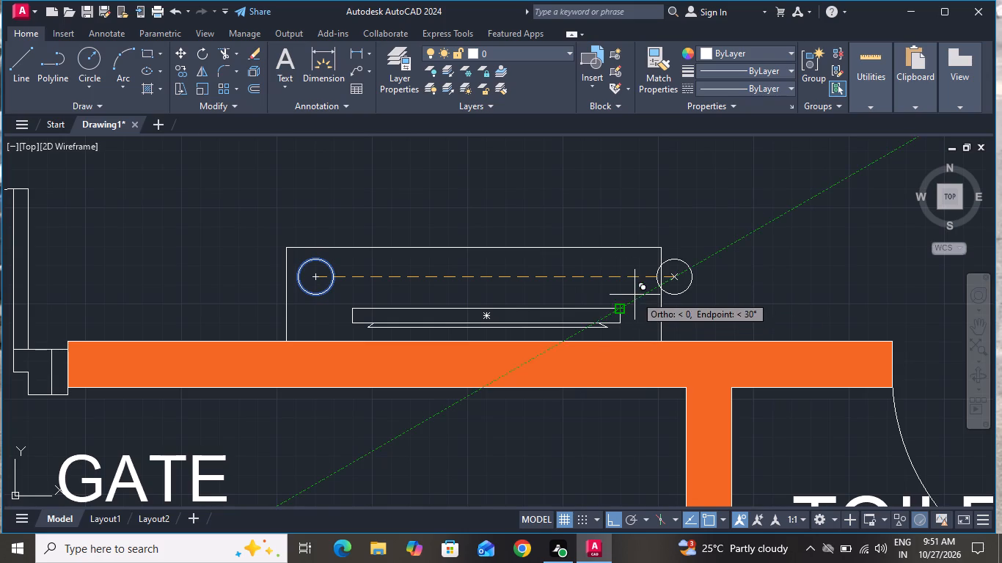
pyautogui.click(629, 284)
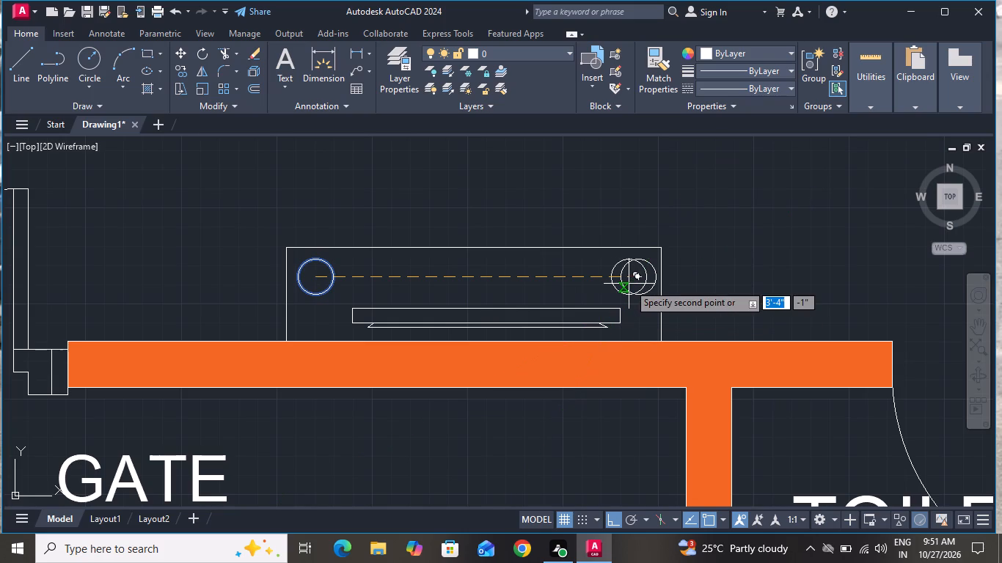
pyautogui.rightClick(555, 273)
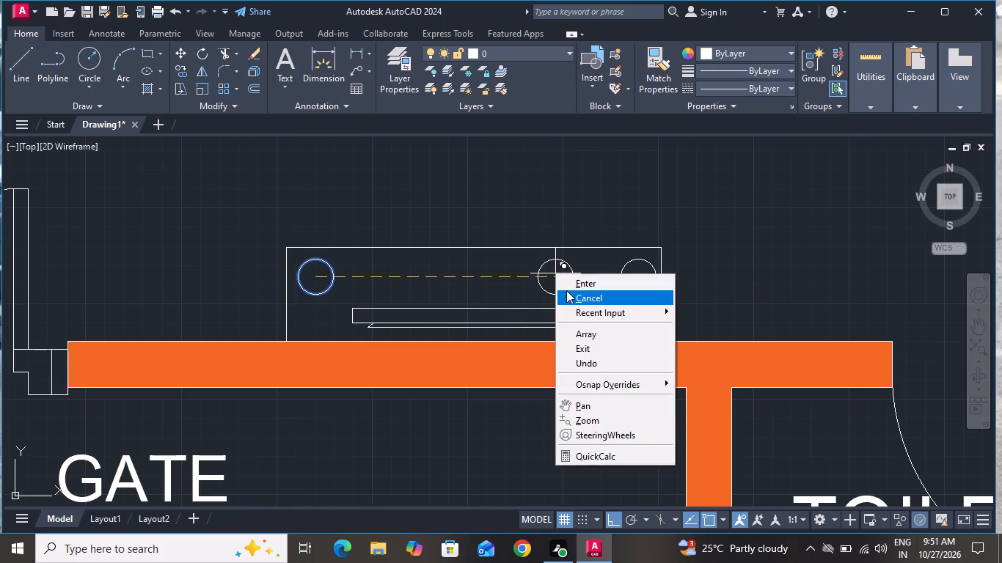
pyautogui.click(566, 290)
# Move the whole FRONT ELEVATION with its title closer to the ground floor plan, about 11'-6" left and 4'-5" down.
pyautogui.scroll(-4, 566, 290)
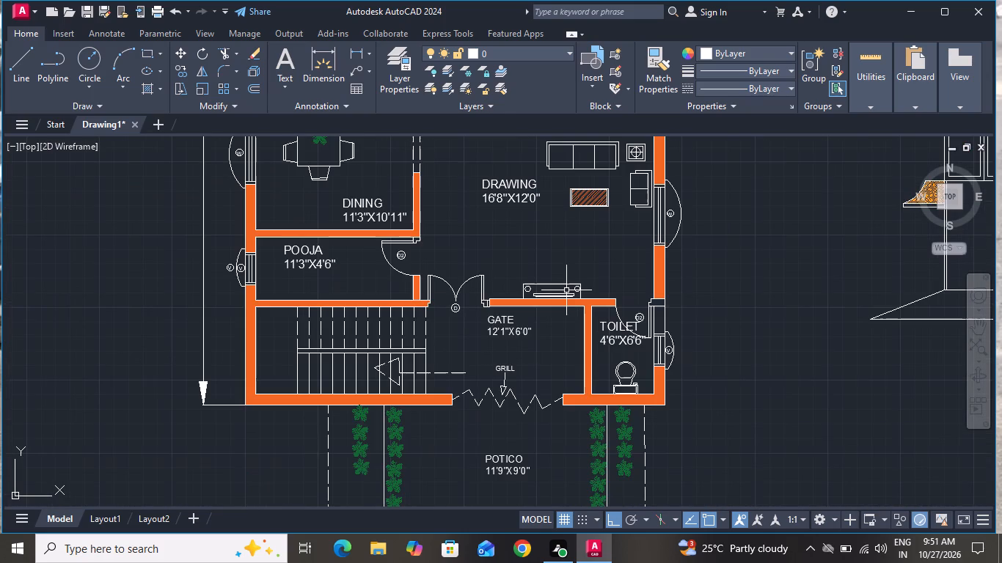
pyautogui.scroll(-3, 566, 290)
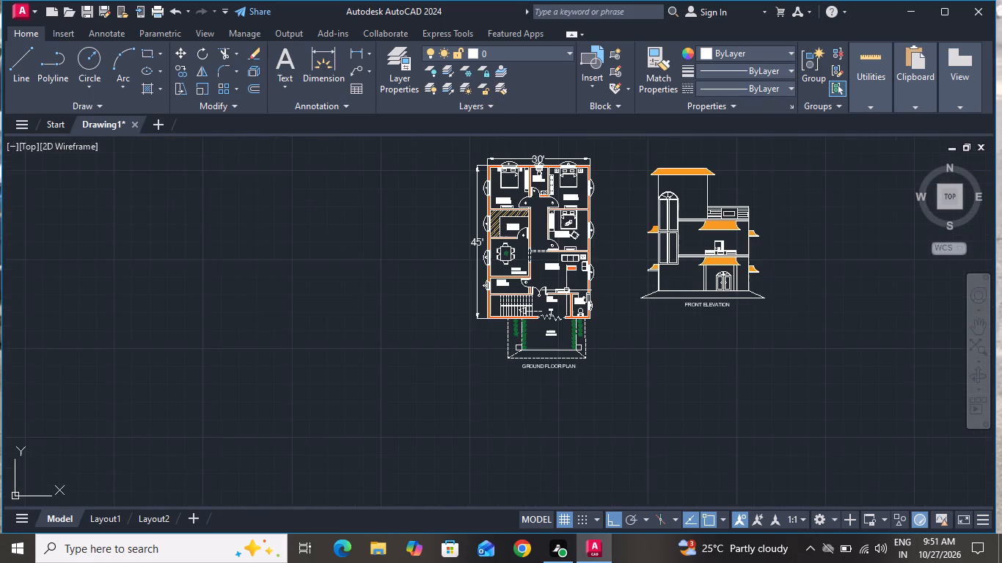
pyautogui.scroll(3, 576, 159)
pyautogui.scroll(-2, 576, 186)
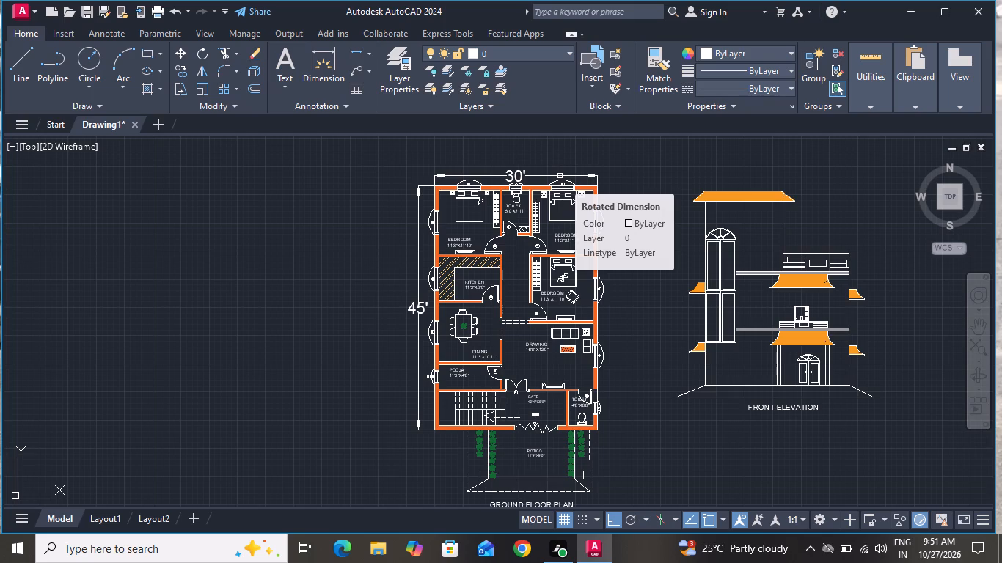
pyautogui.scroll(-1, 561, 183)
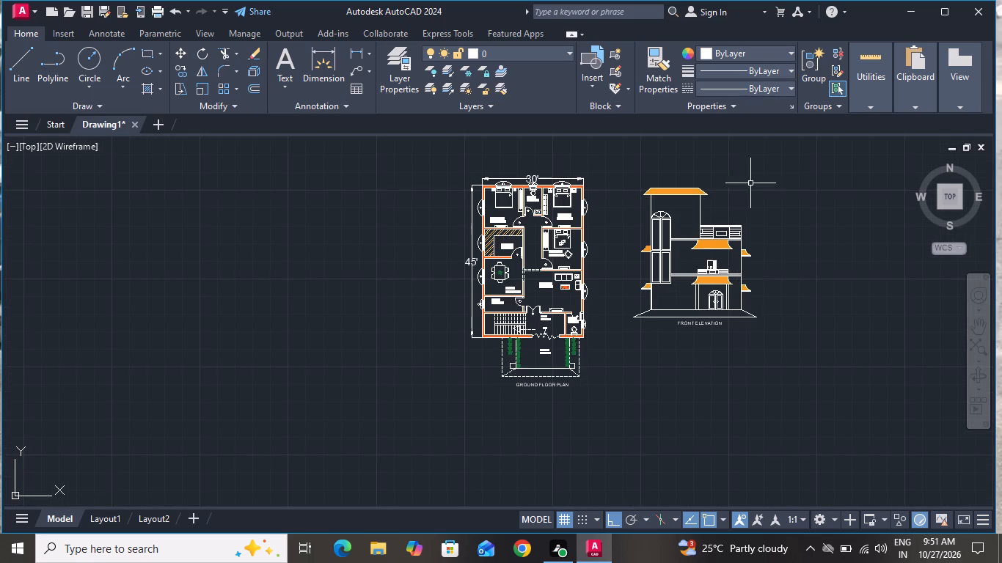
pyautogui.click(786, 175)
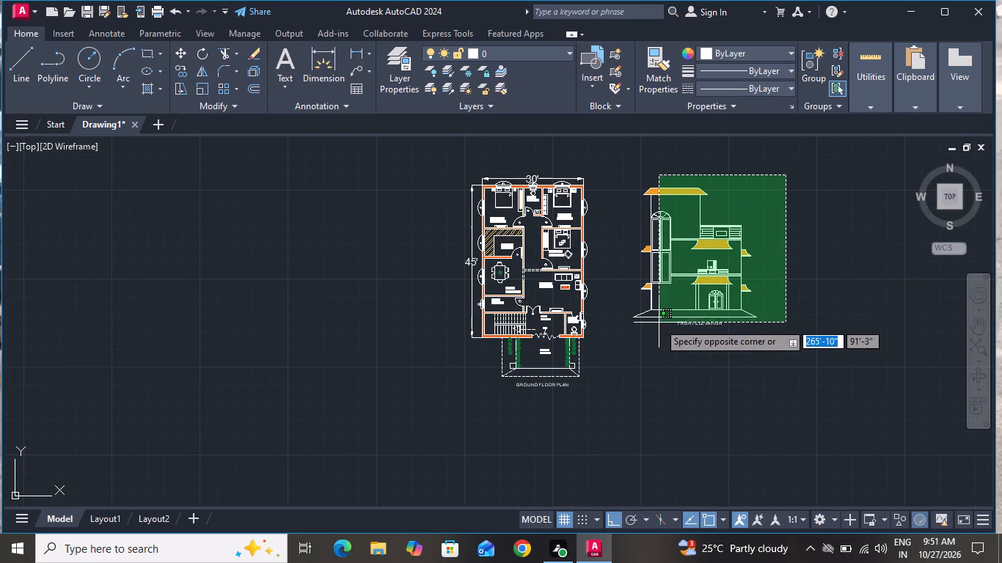
pyautogui.click(629, 331)
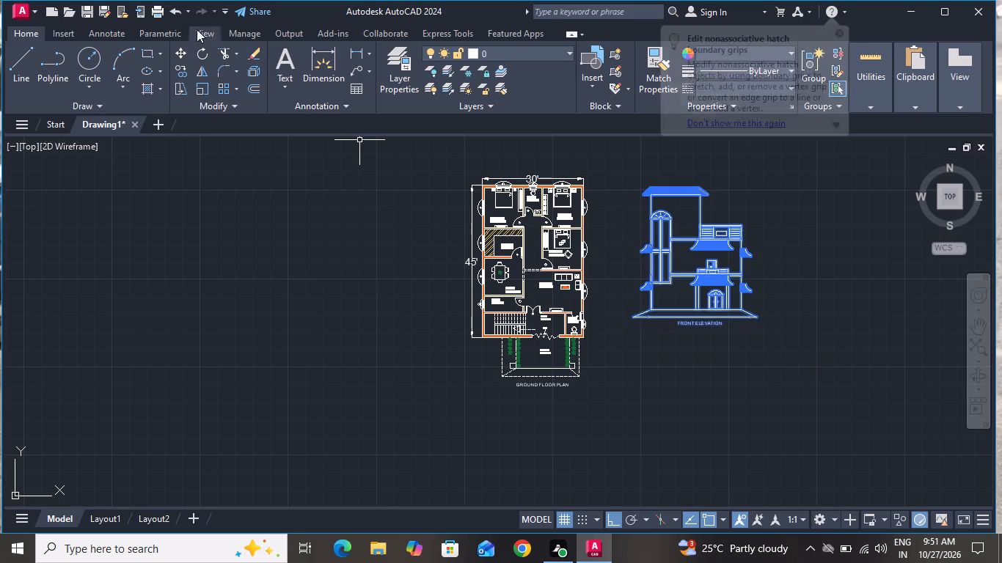
pyautogui.click(181, 54)
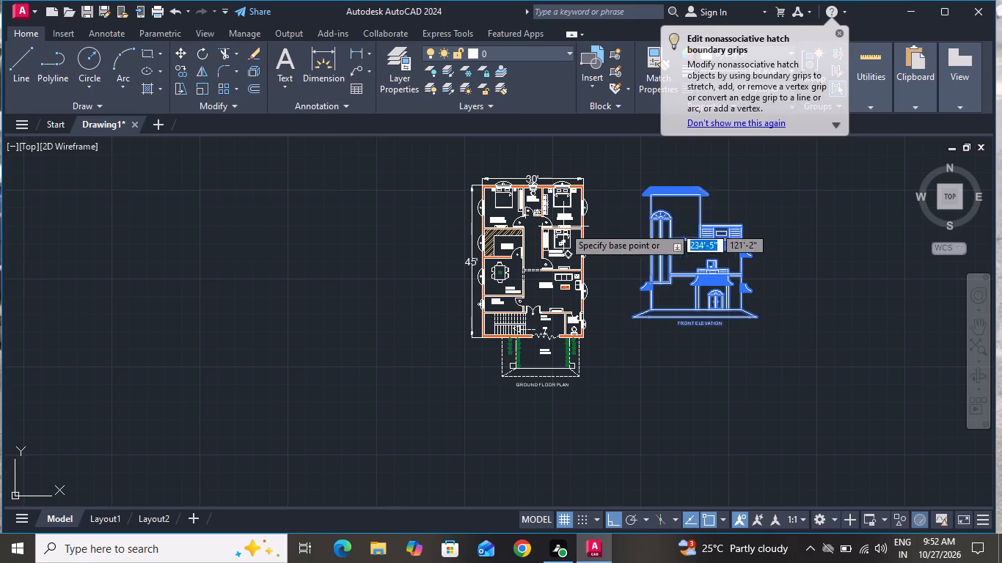
pyautogui.click(692, 256)
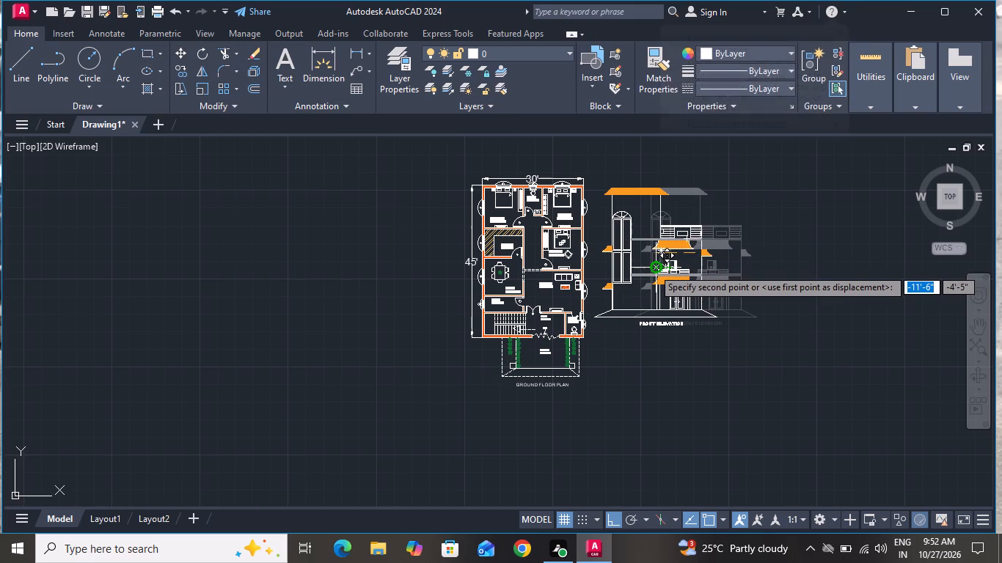
pyautogui.click(651, 268)
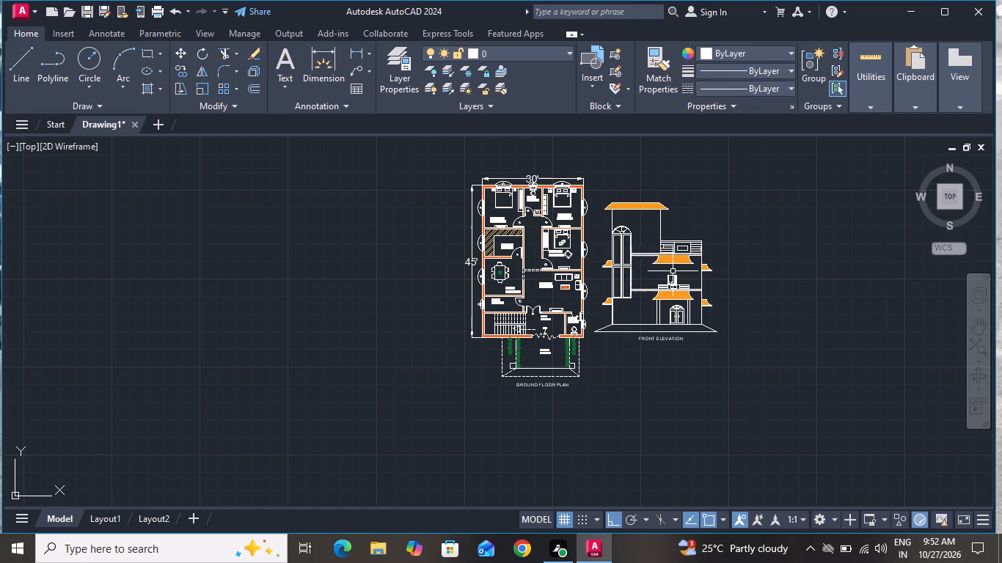
# Copy a plant from the potico's outer planting row into the gate area, placing three copies along its top wall up to the toilet corner.
pyautogui.scroll(1, 590, 394)
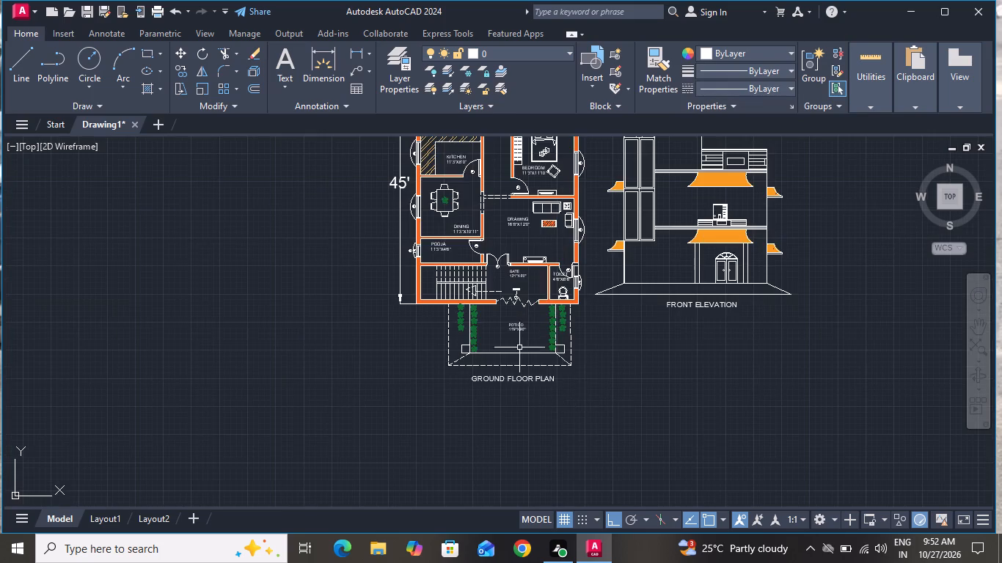
pyautogui.scroll(2, 508, 321)
pyautogui.scroll(-2, 508, 320)
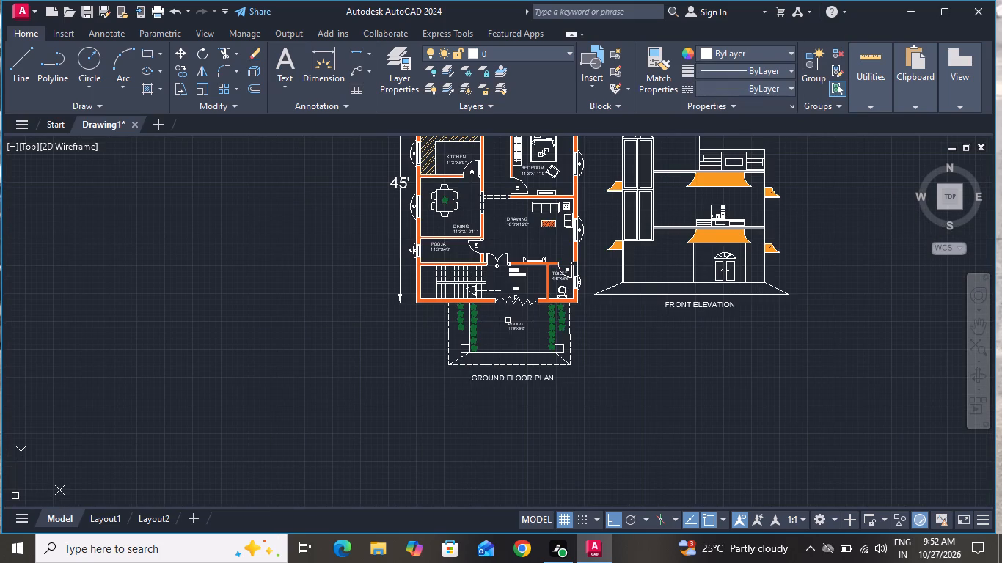
pyautogui.scroll(-1, 476, 296)
pyautogui.scroll(2, 473, 299)
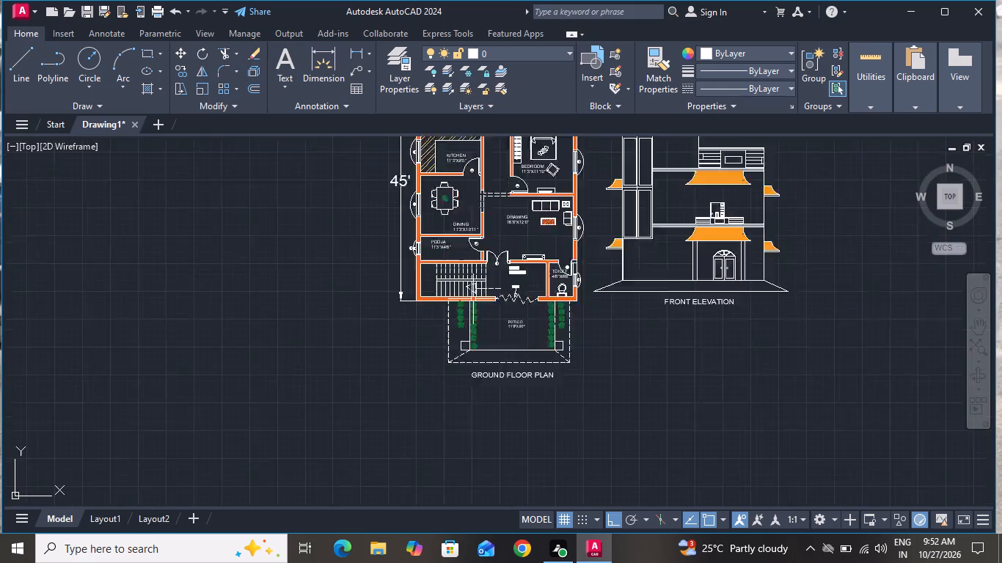
pyautogui.scroll(1, 473, 299)
pyautogui.click(440, 331)
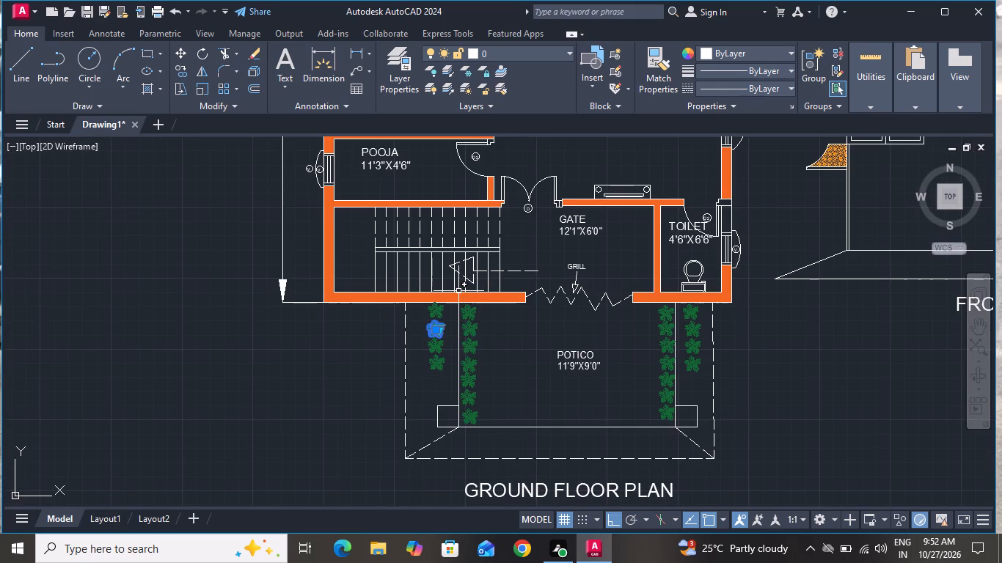
pyautogui.click(175, 70)
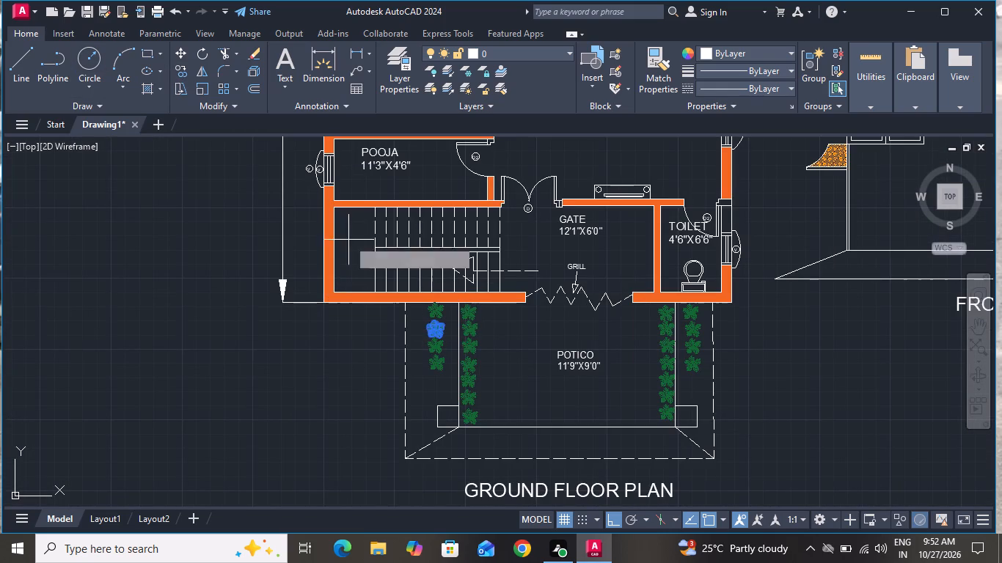
pyautogui.click(438, 329)
pyautogui.scroll(2, 625, 213)
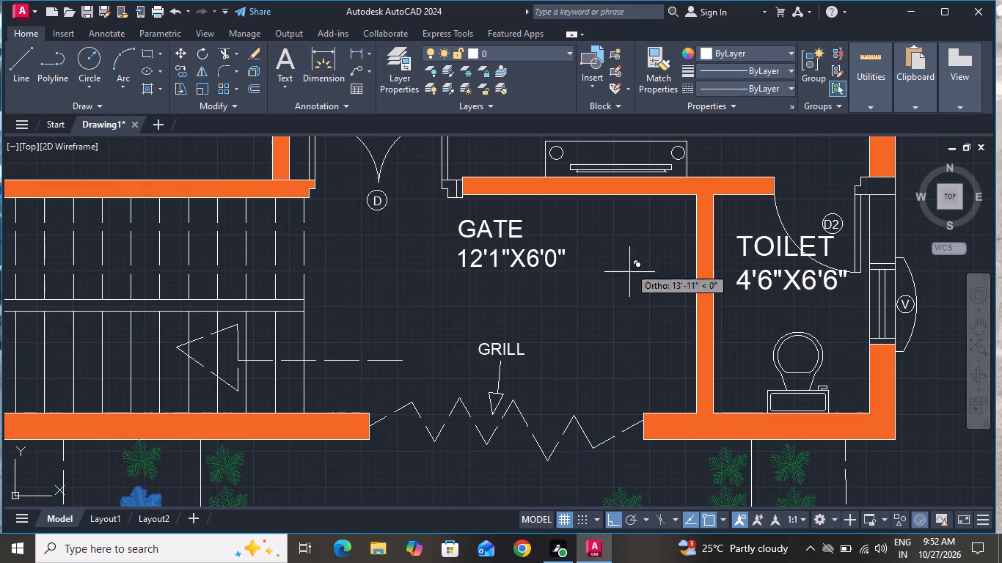
pyautogui.click(614, 508)
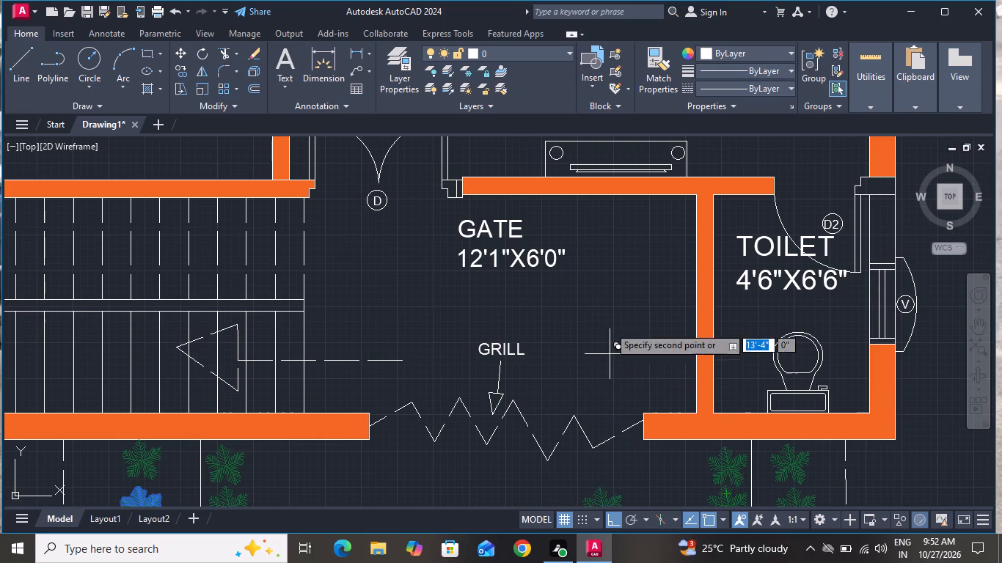
pyautogui.click(615, 512)
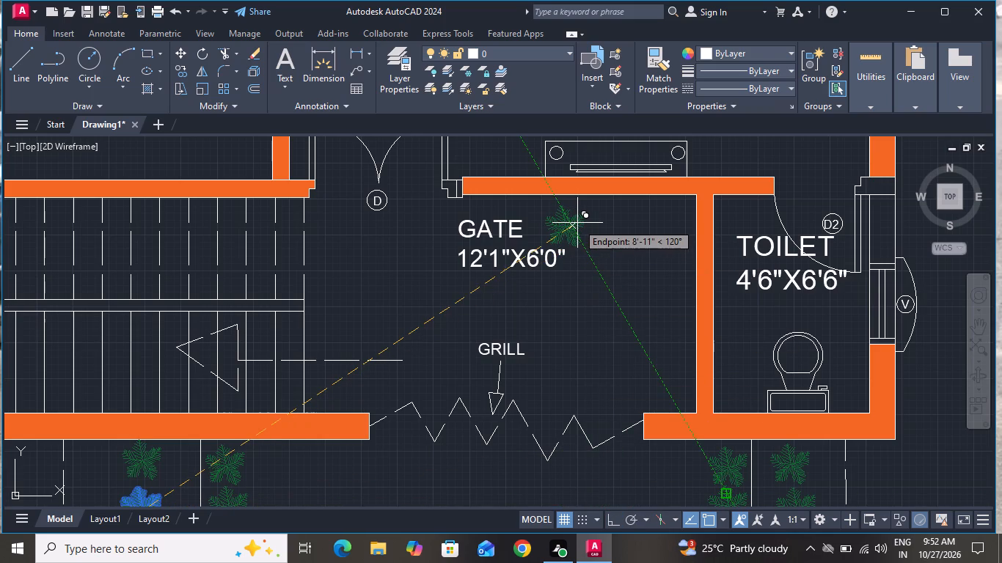
pyautogui.click(579, 218)
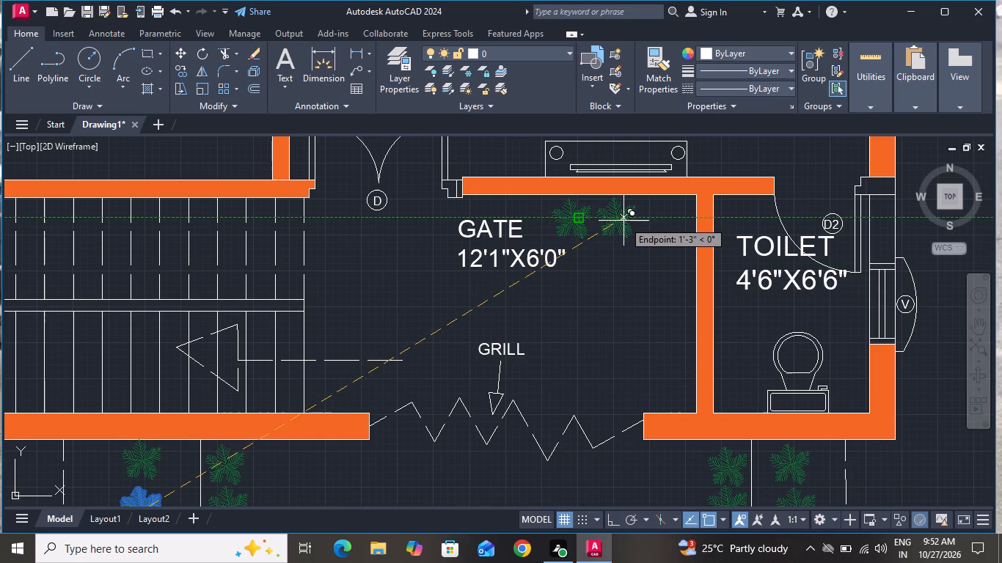
pyautogui.click(623, 221)
pyautogui.click(676, 218)
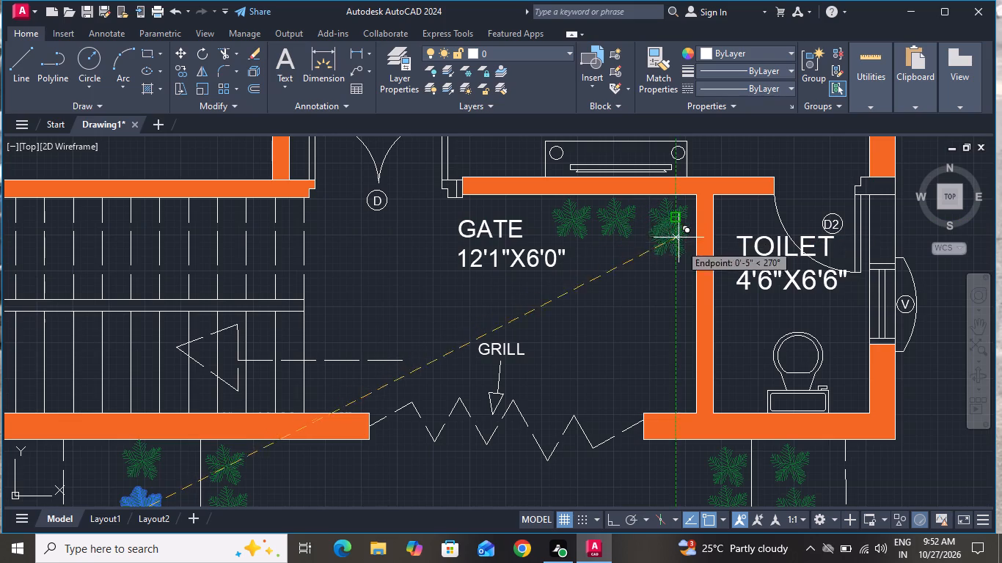
# Place three more plant copies down the gate area's toilet wall and two more along its top wall, and end the copying.
pyautogui.click(682, 267)
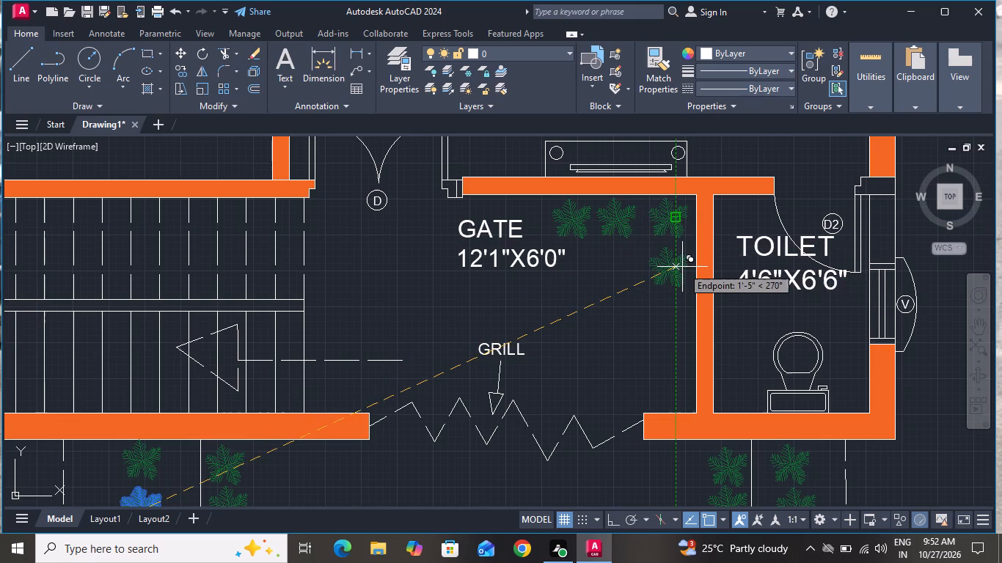
pyautogui.click(676, 314)
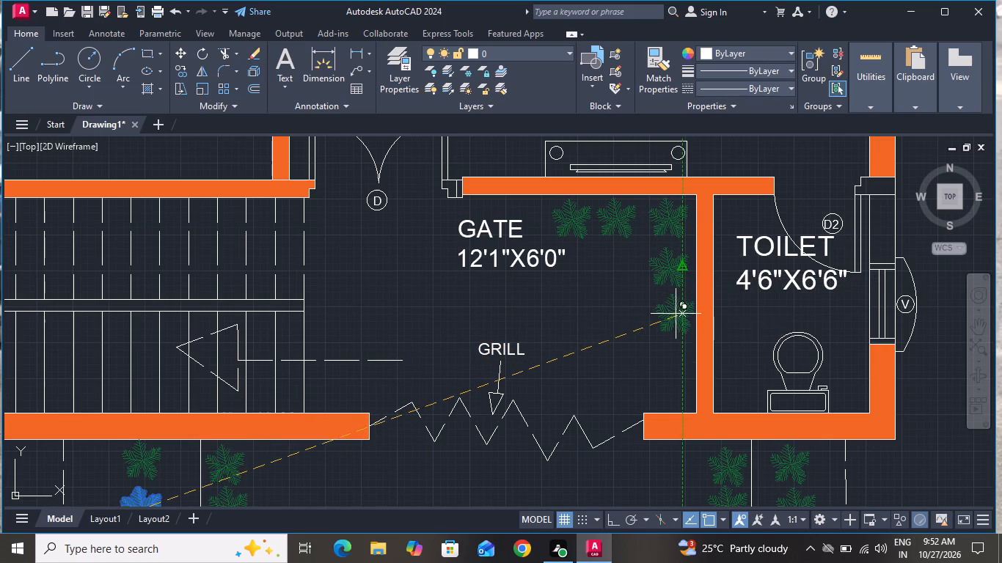
pyautogui.click(687, 368)
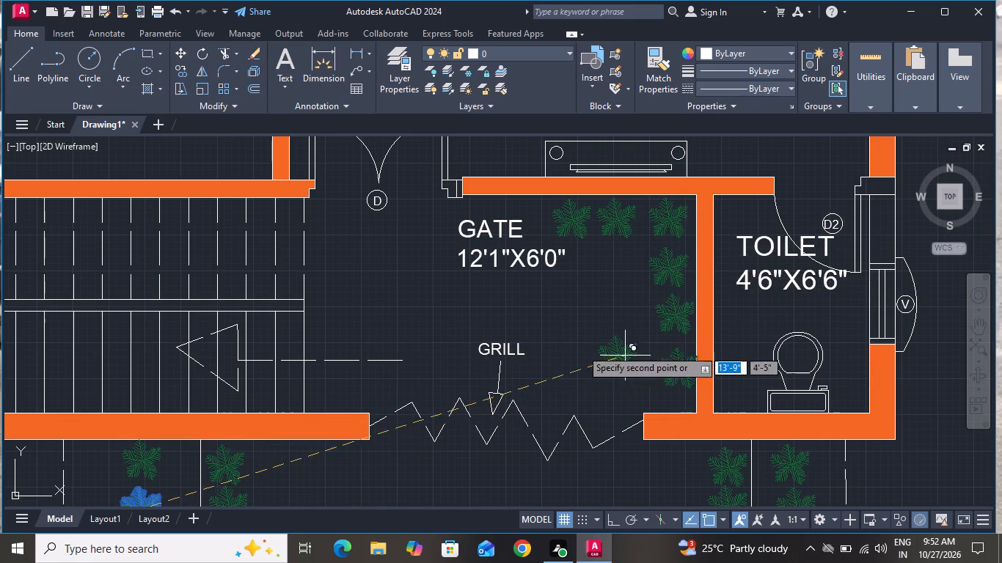
pyautogui.click(534, 222)
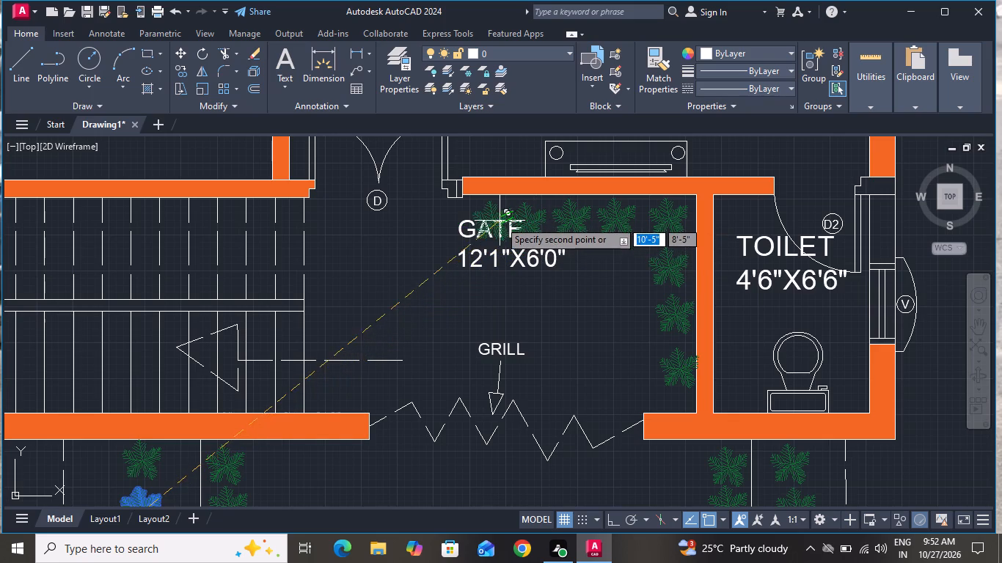
pyautogui.click(493, 217)
pyautogui.rightClick(493, 217)
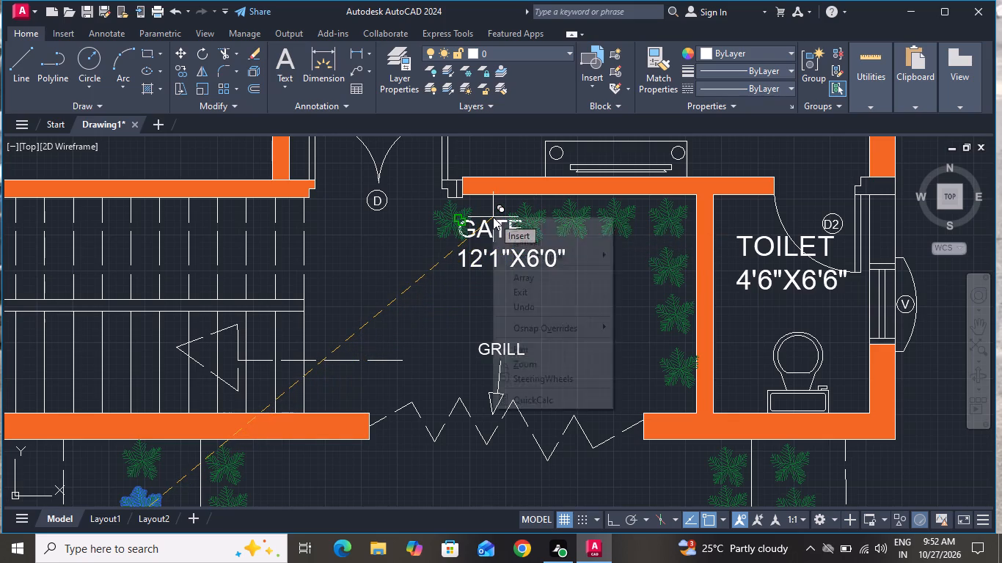
pyautogui.click(512, 241)
# Move the GATE 12'1"X6'0" label down and slightly left, clear of the row of plants.
pyautogui.click(505, 247)
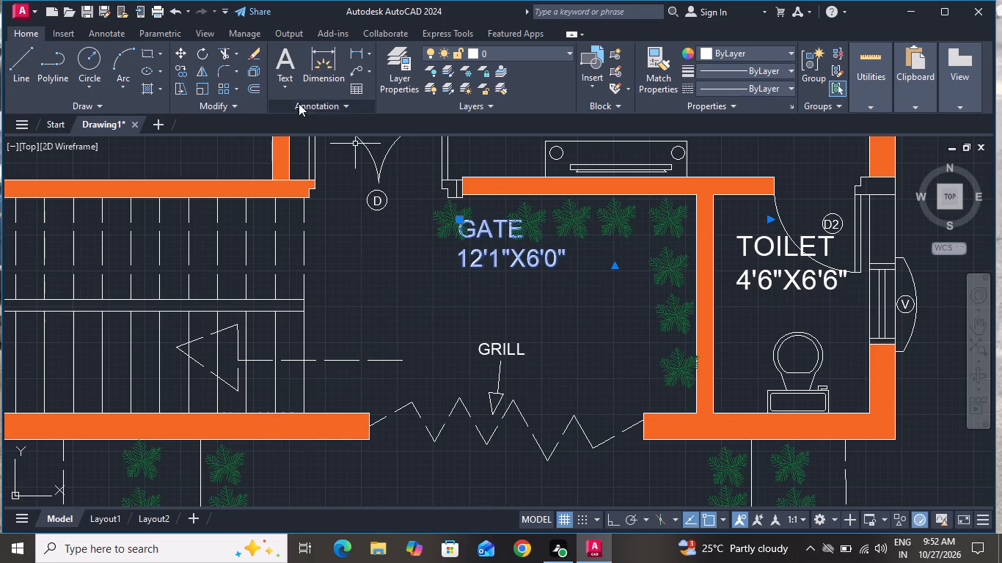
pyautogui.click(179, 54)
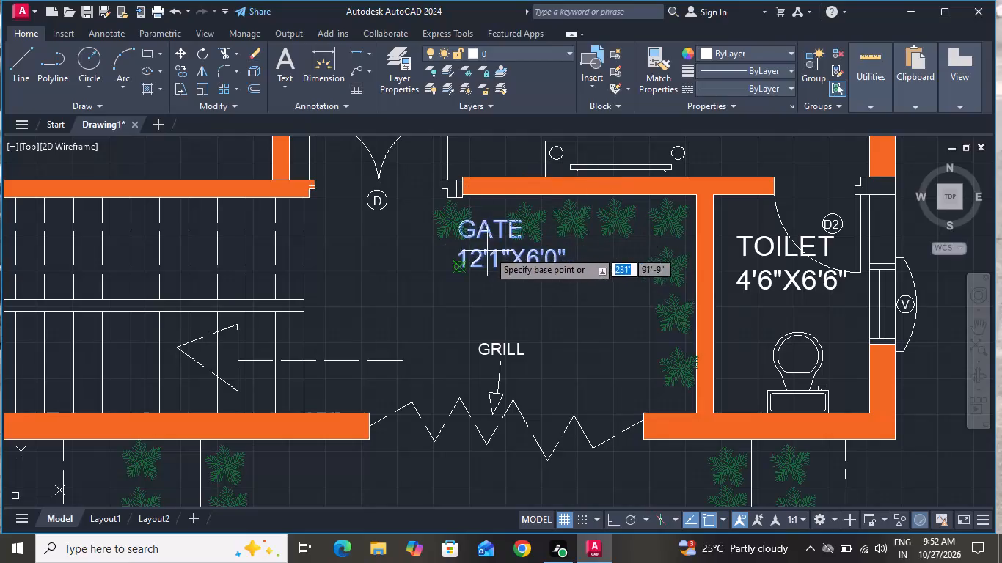
pyautogui.click(489, 252)
pyautogui.click(439, 314)
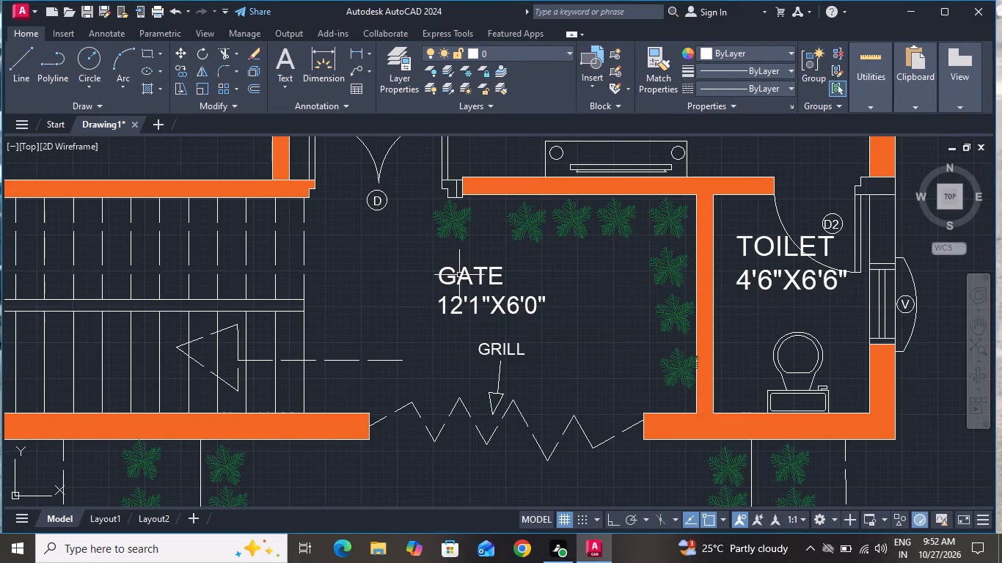
# Move the second plant from the left in the gate's top row up about 2" to line up with its neighbours.
pyautogui.scroll(2, 558, 241)
pyautogui.click(505, 213)
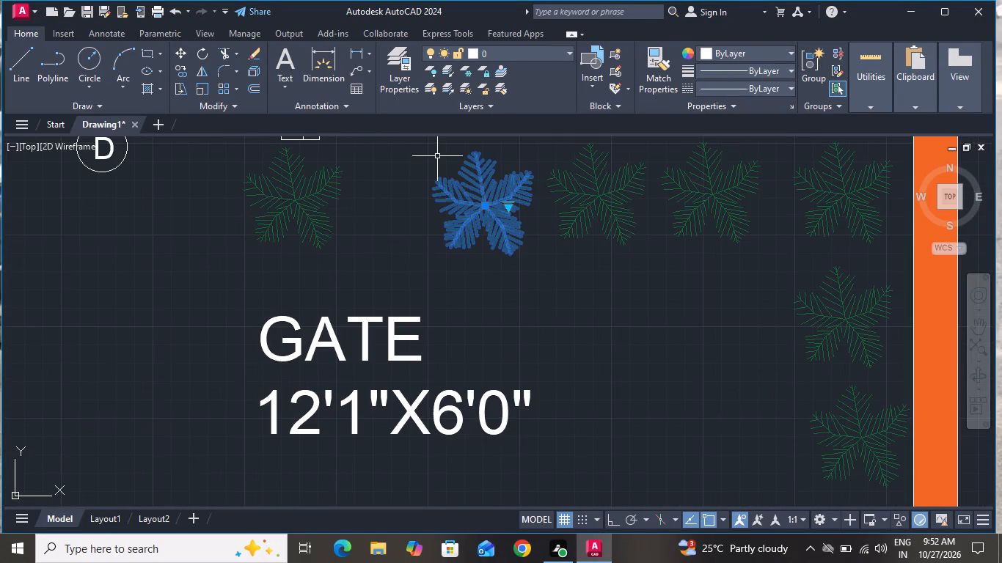
pyautogui.click(183, 59)
pyautogui.scroll(-2, 373, 271)
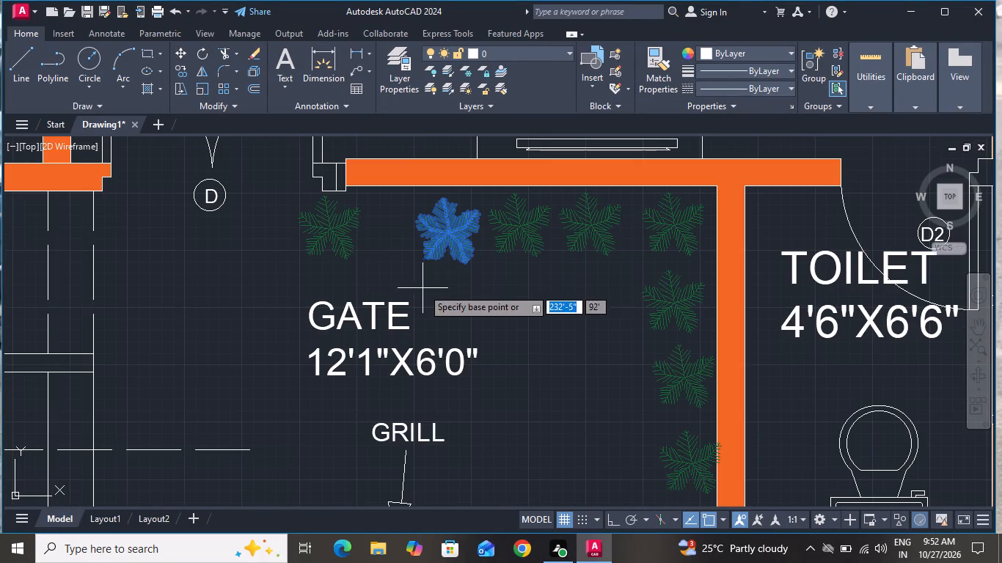
pyautogui.click(450, 235)
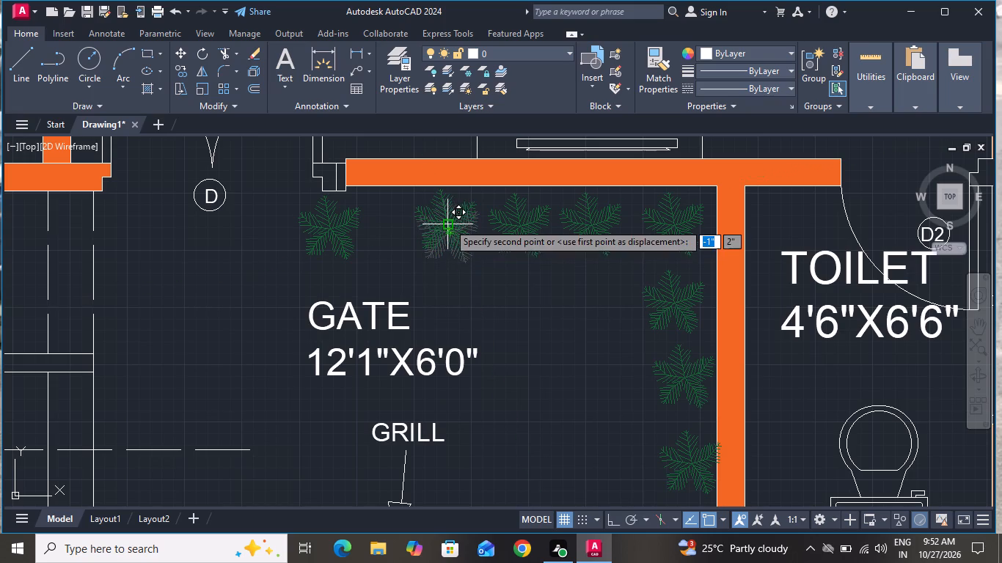
pyautogui.click(448, 223)
# Move the leftmost plant of the gate's top row about 10" right, next to the other plants under the wall.
pyautogui.click(306, 216)
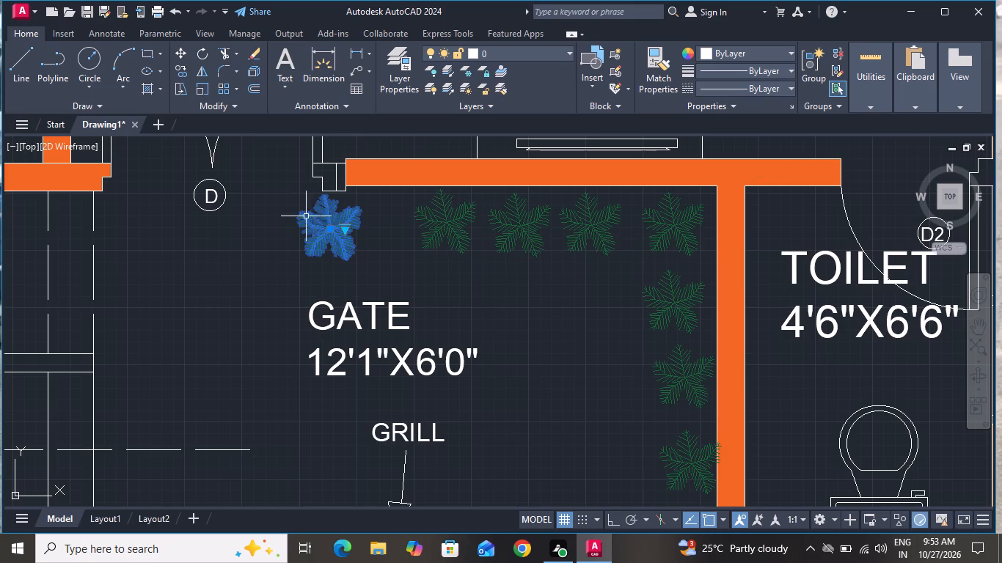
pyautogui.click(186, 55)
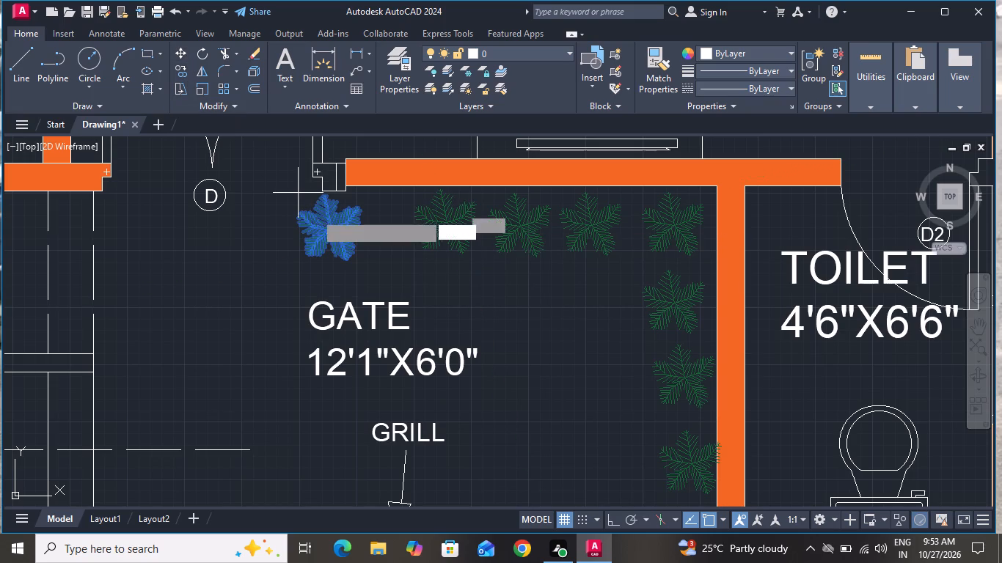
pyautogui.click(313, 237)
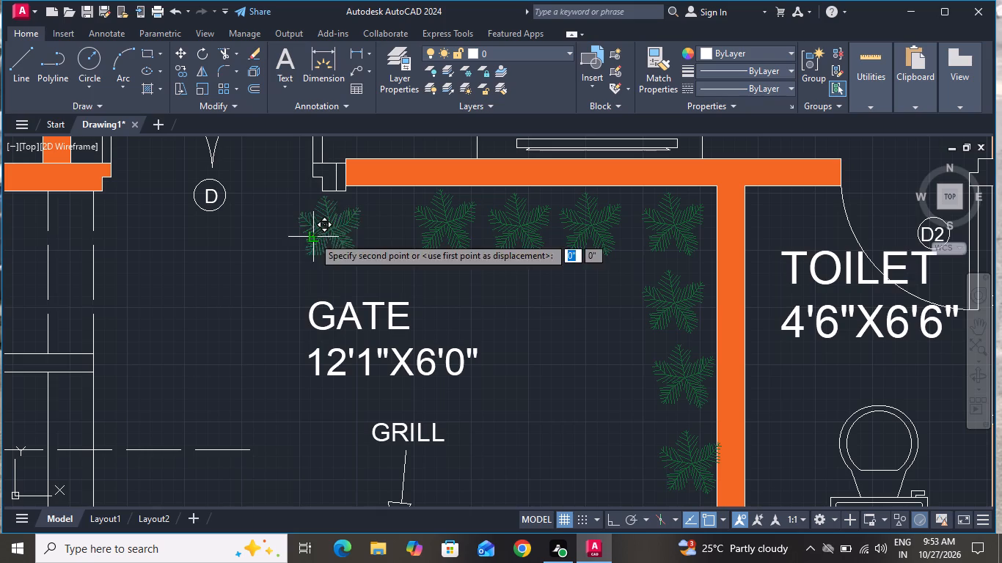
pyautogui.click(360, 232)
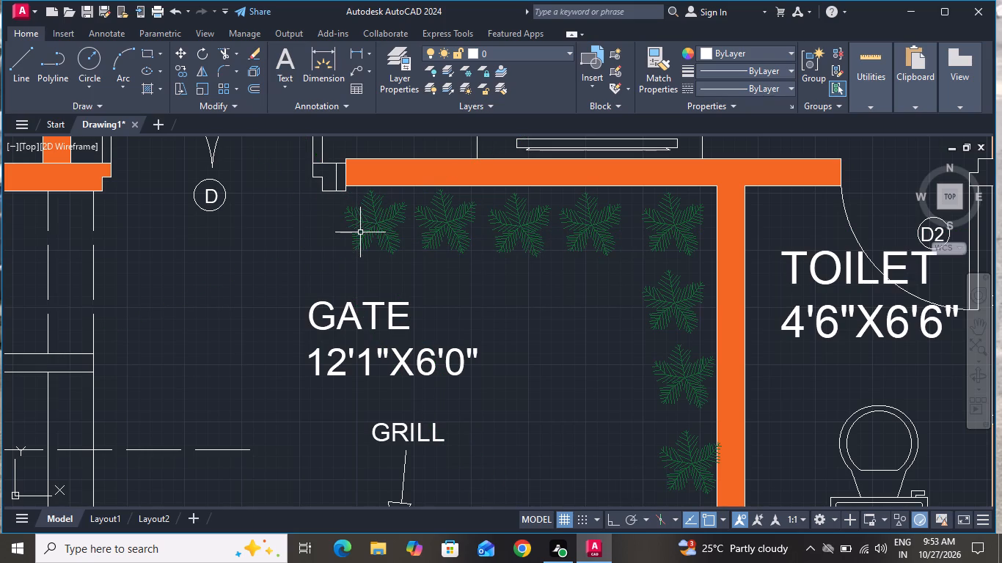
# Move the lowest plant along the toilet wall in the gate area slightly left and down, clear of the wall.
pyautogui.scroll(-2, 363, 235)
pyautogui.scroll(-1, 467, 302)
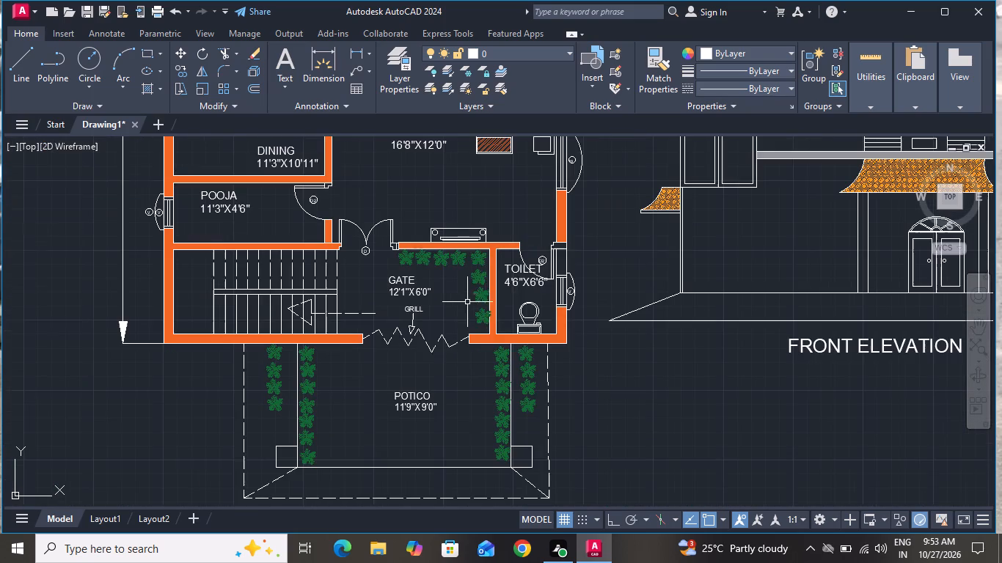
pyautogui.scroll(2, 491, 317)
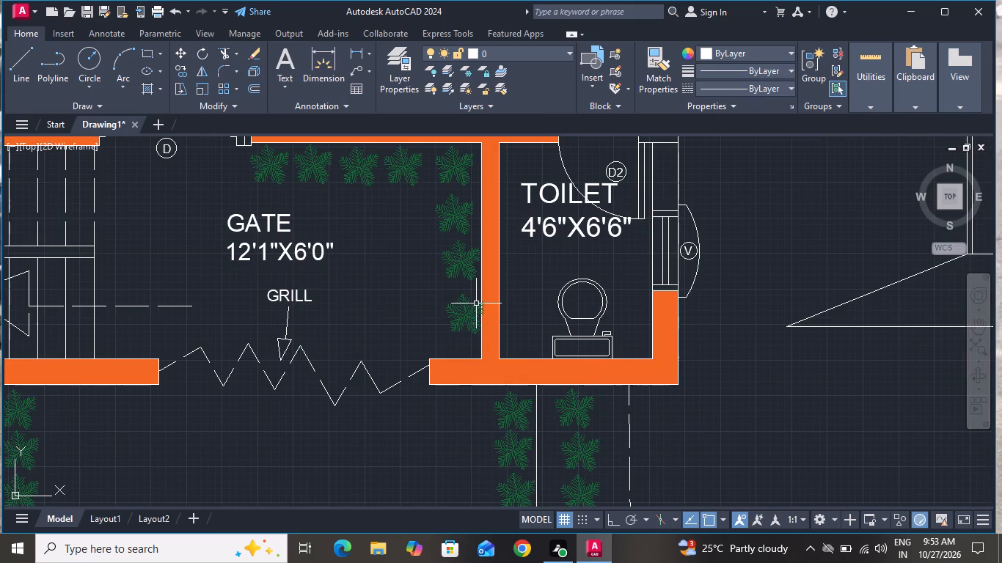
pyautogui.click(476, 303)
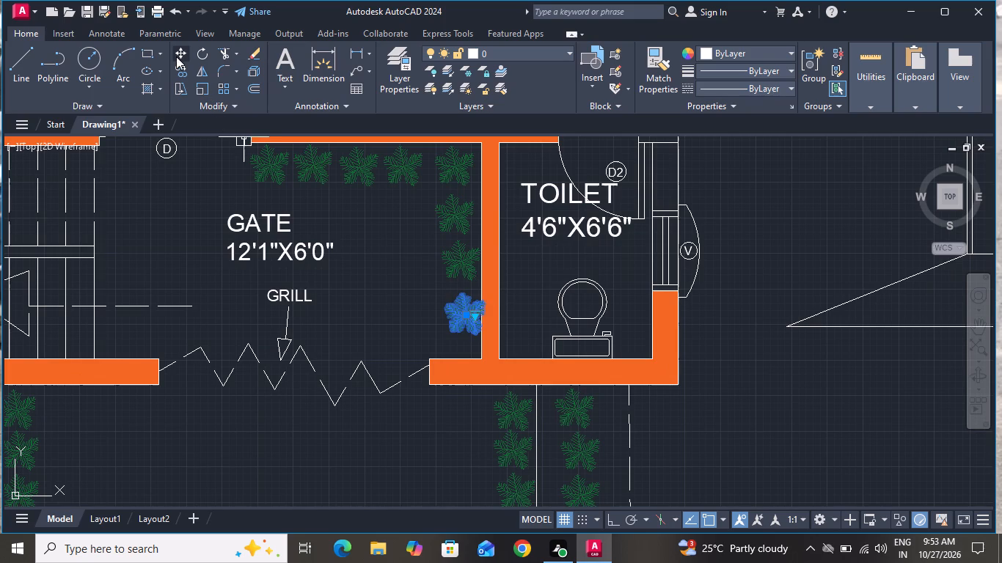
pyautogui.click(176, 56)
pyautogui.scroll(1, 384, 273)
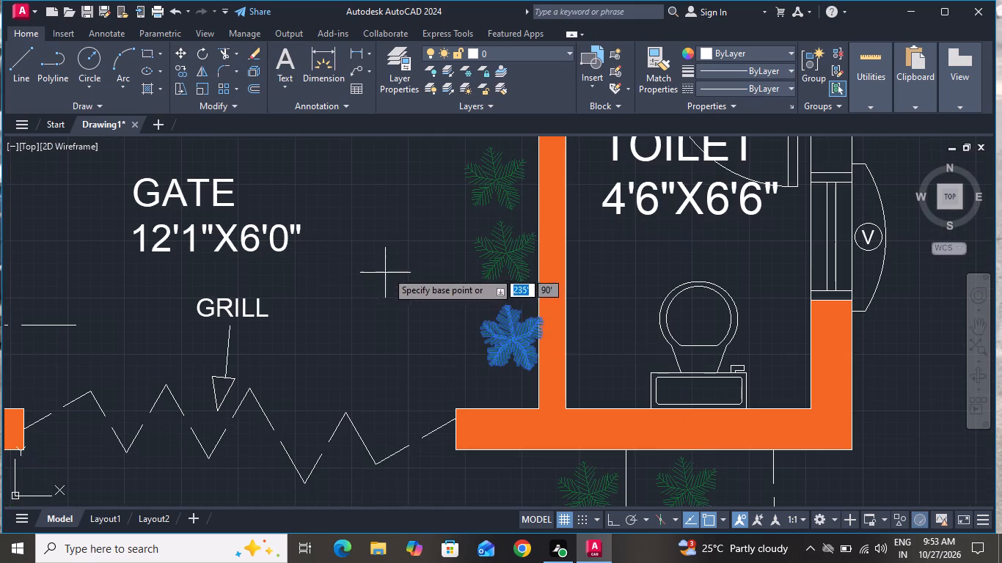
pyautogui.click(512, 338)
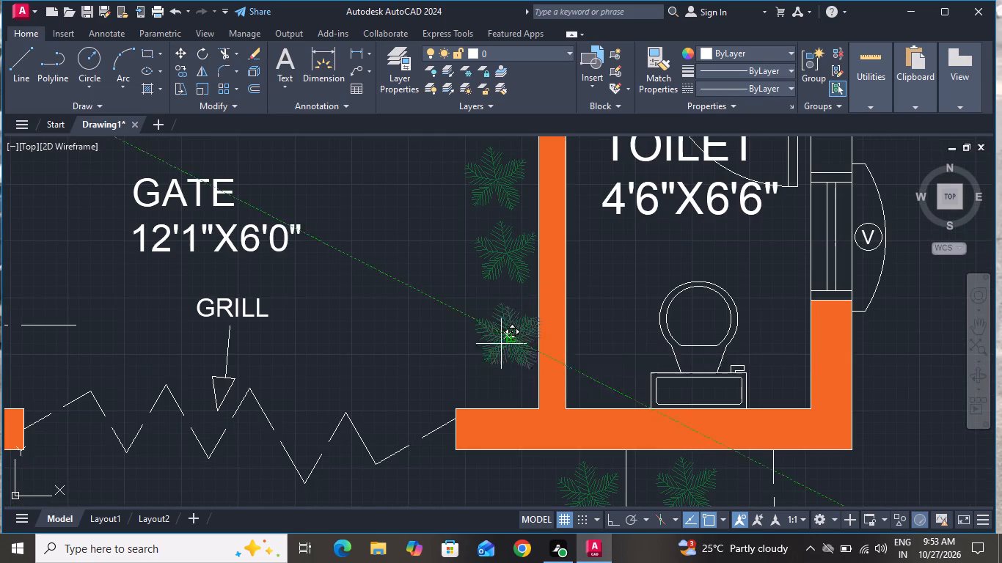
pyautogui.click(501, 345)
# Copy the plant from the dining table into the drawing room, just below the hatched centre table.
pyautogui.scroll(-2, 524, 340)
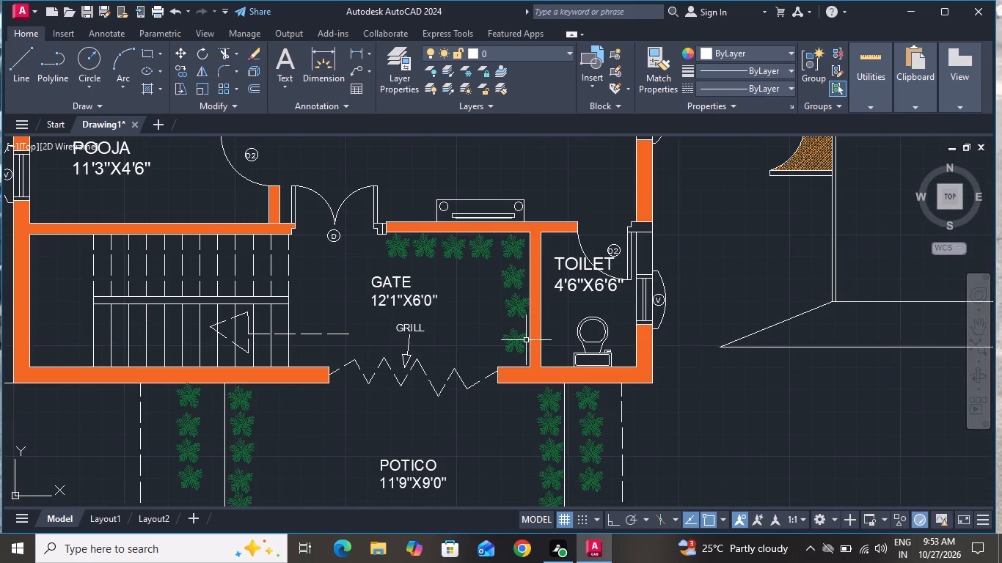
pyautogui.scroll(-2, 527, 340)
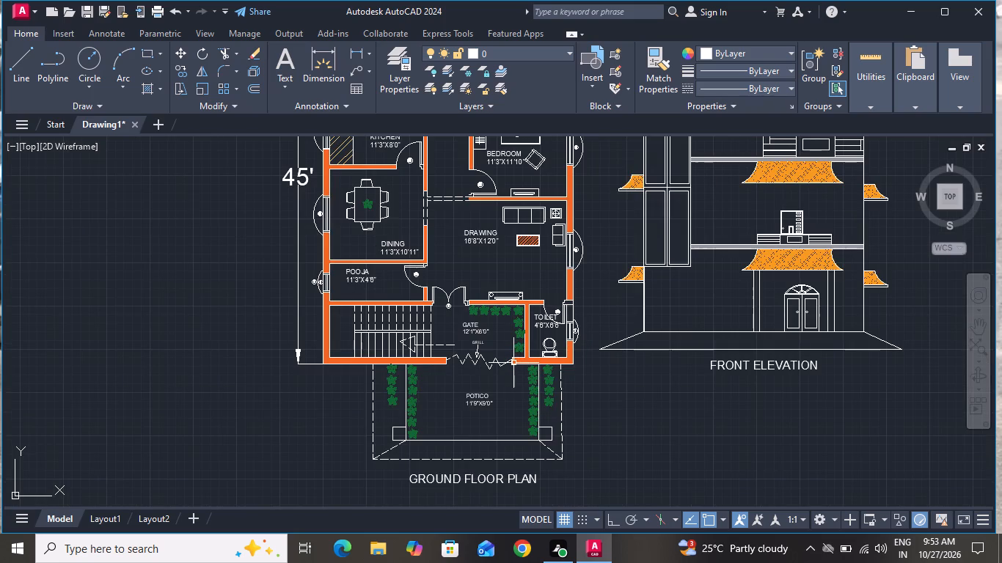
pyautogui.scroll(-1, 513, 363)
pyautogui.scroll(2, 492, 260)
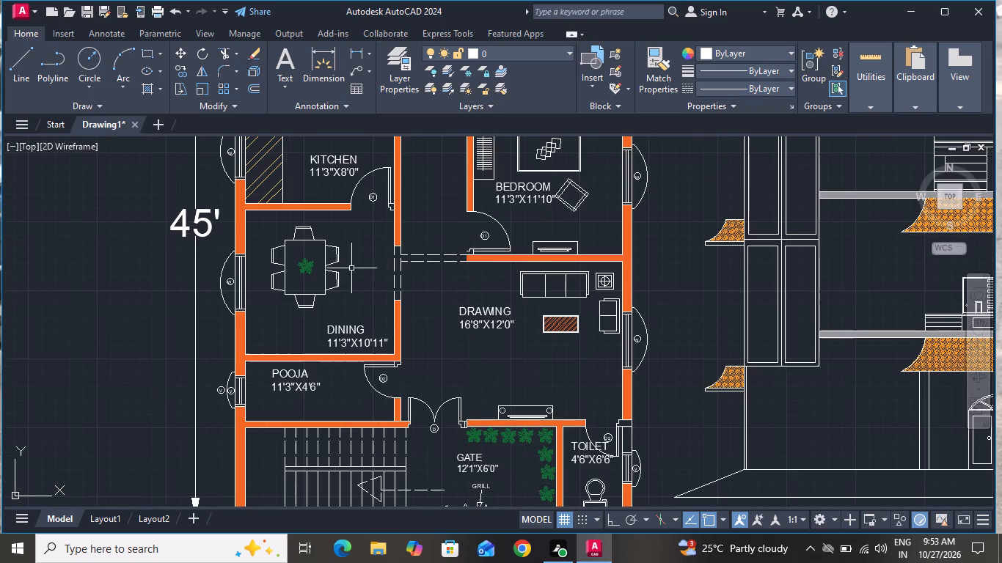
pyautogui.click(313, 267)
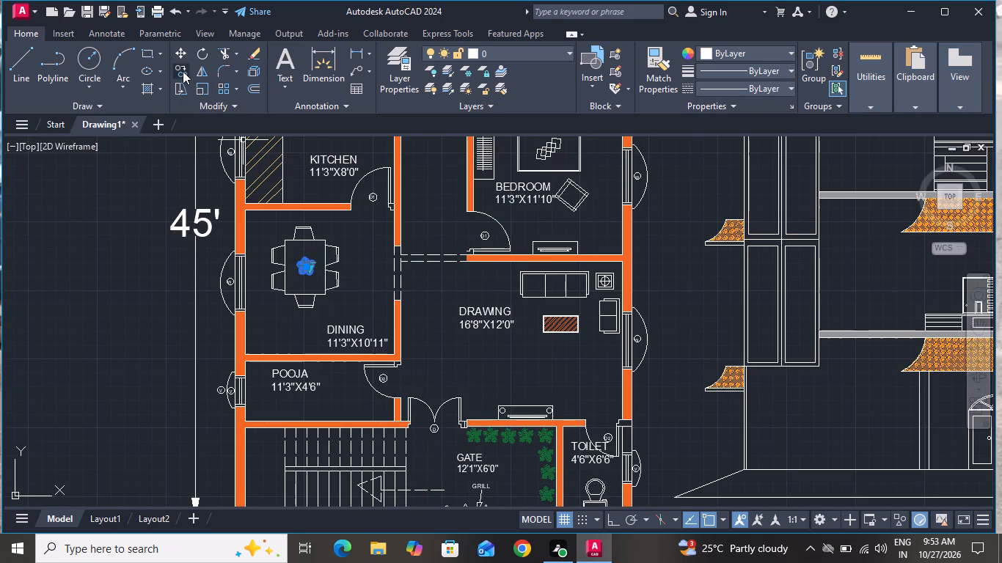
pyautogui.click(183, 71)
pyautogui.click(315, 269)
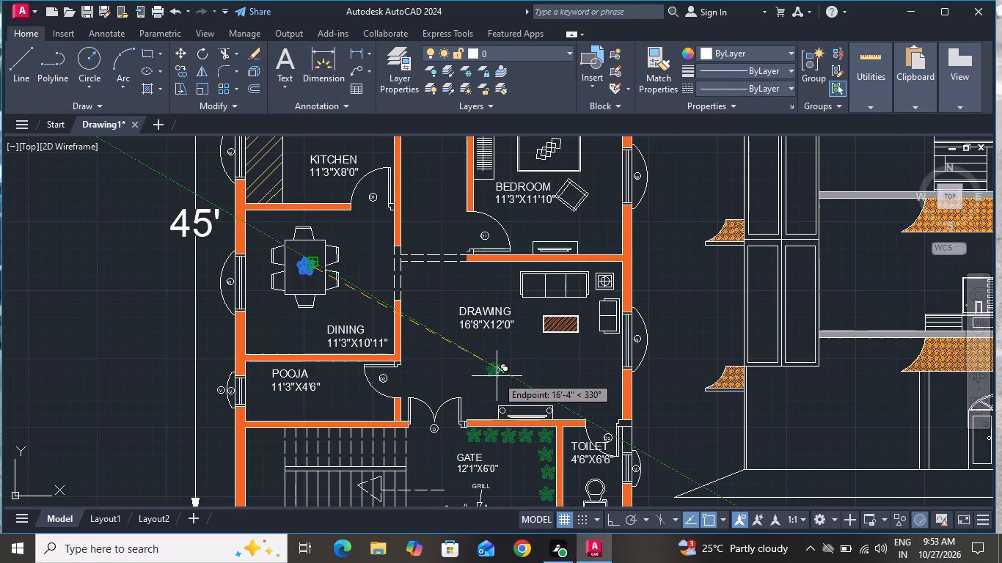
pyautogui.scroll(1, 609, 350)
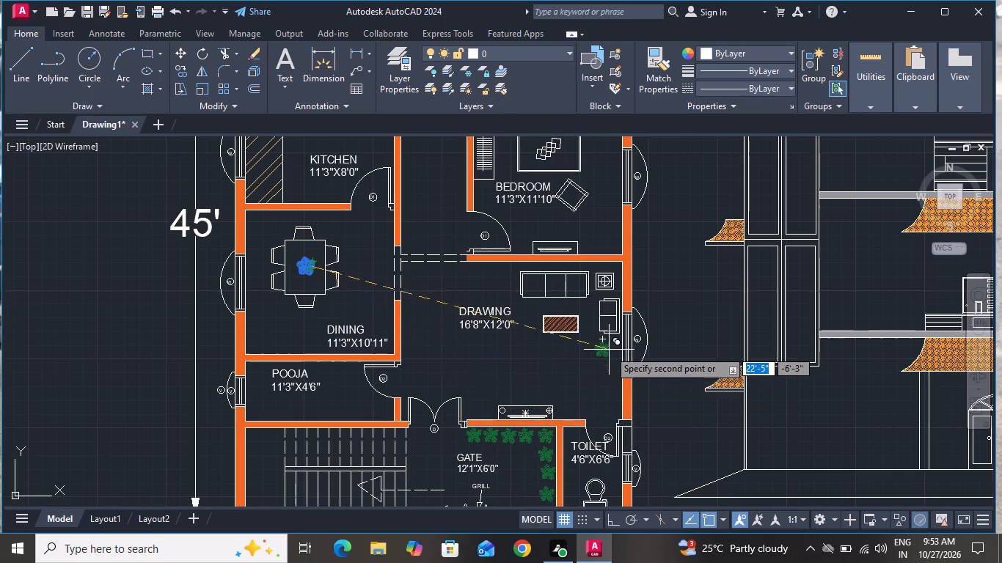
pyautogui.scroll(2, 609, 350)
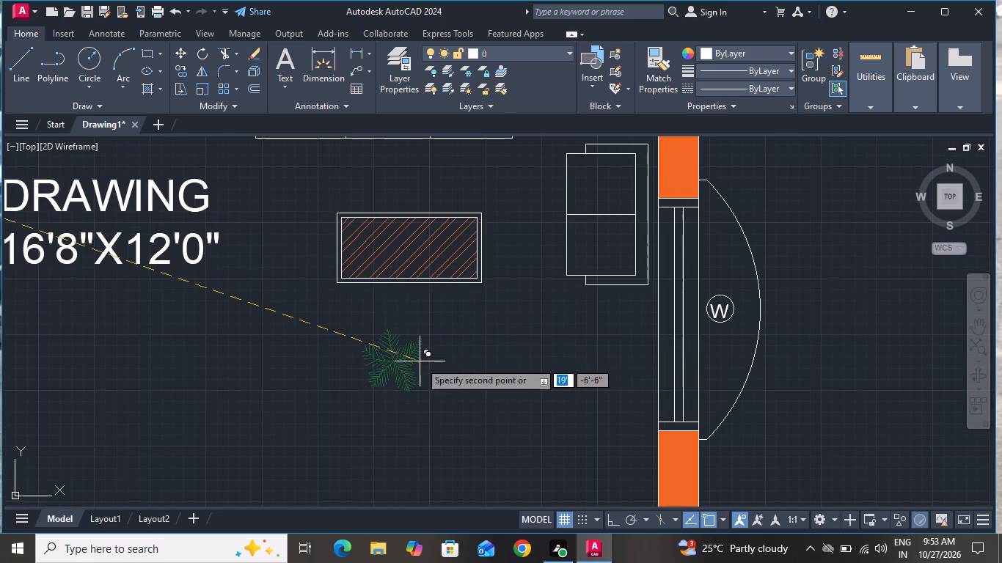
pyautogui.click(420, 361)
pyautogui.rightClick(420, 361)
pyautogui.click(464, 180)
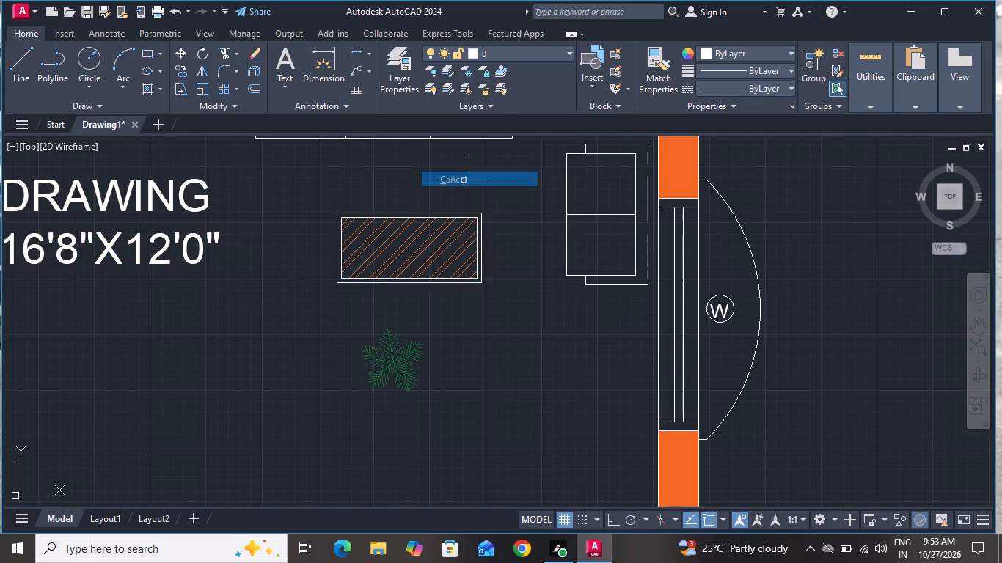
# Draw a rectangle about 1'-3" deep below the two-seat sofa in the drawing room, reaching the window wall.
pyautogui.scroll(-2, 453, 307)
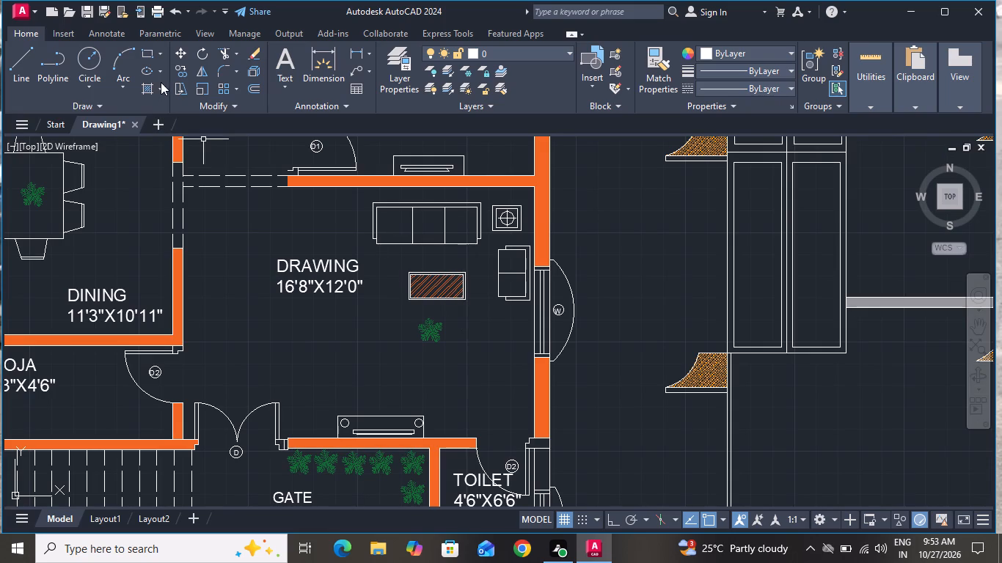
pyautogui.click(145, 53)
pyautogui.scroll(1, 494, 323)
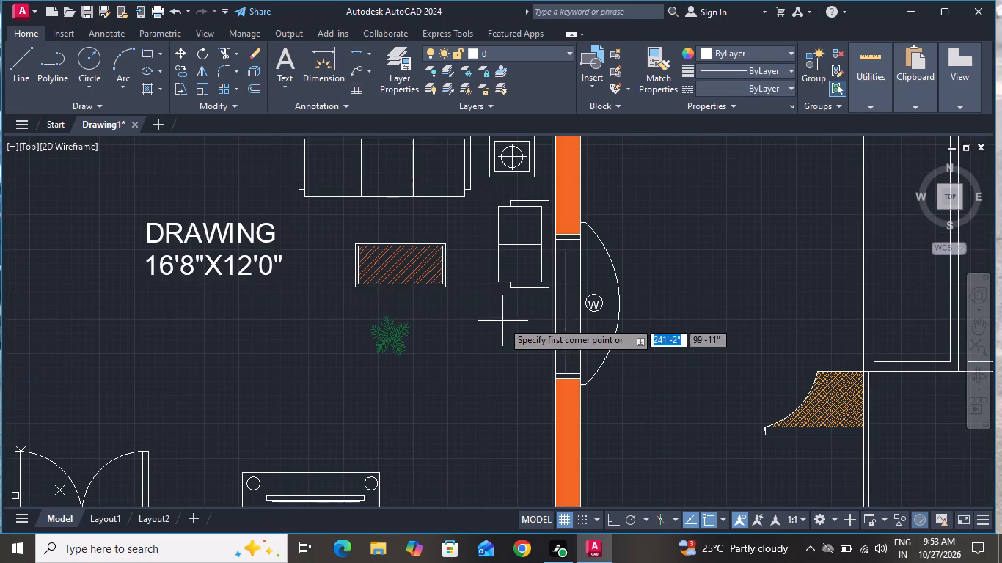
pyautogui.click(507, 303)
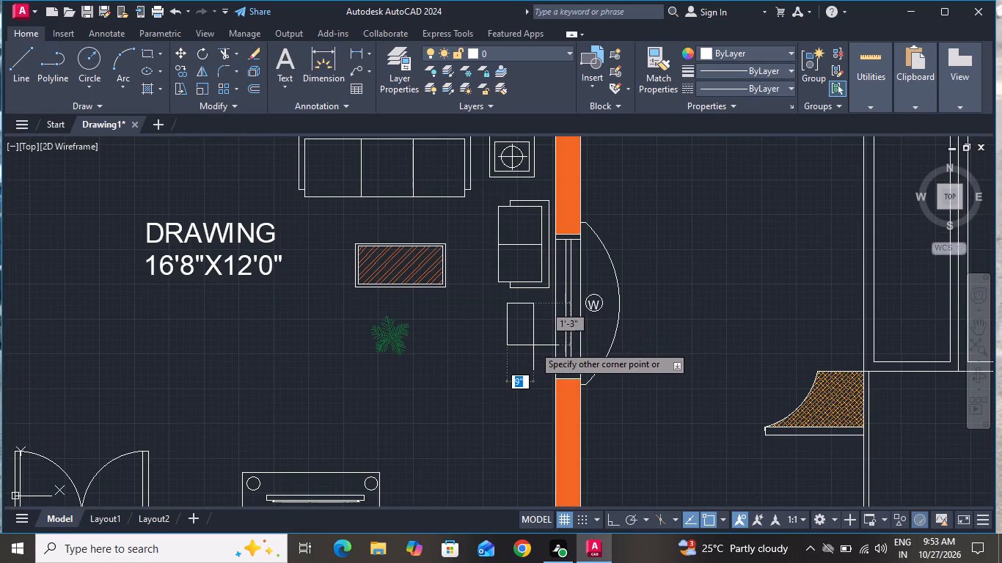
pyautogui.click(549, 345)
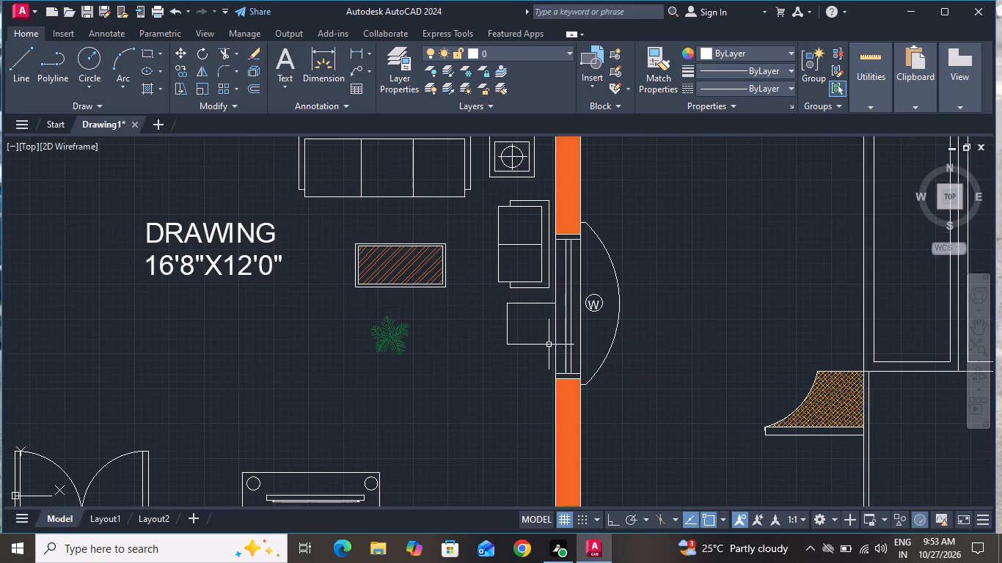
# Move the new rectangle below the two-seat sofa about 5" left, clear of the window wall.
pyautogui.click(545, 346)
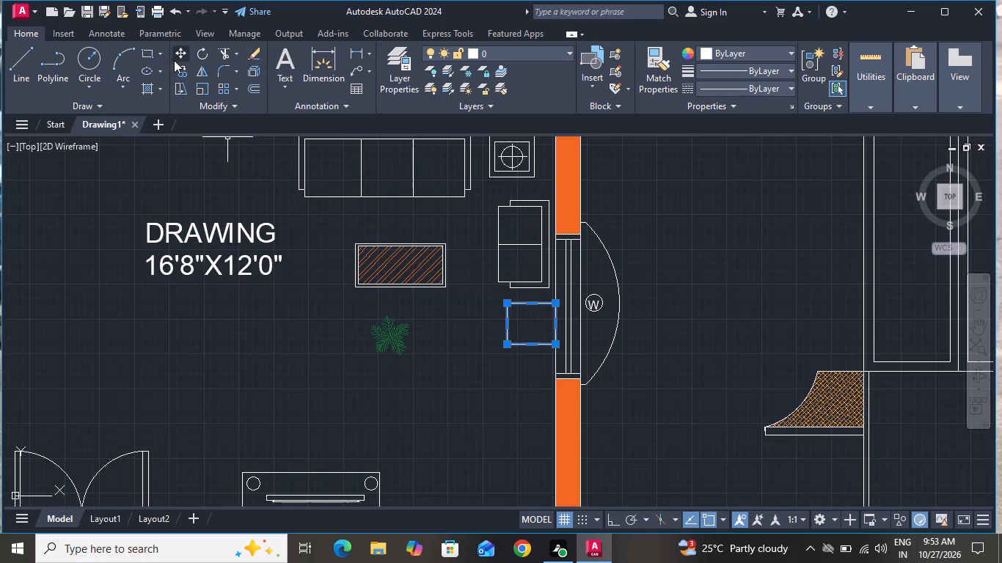
pyautogui.click(178, 59)
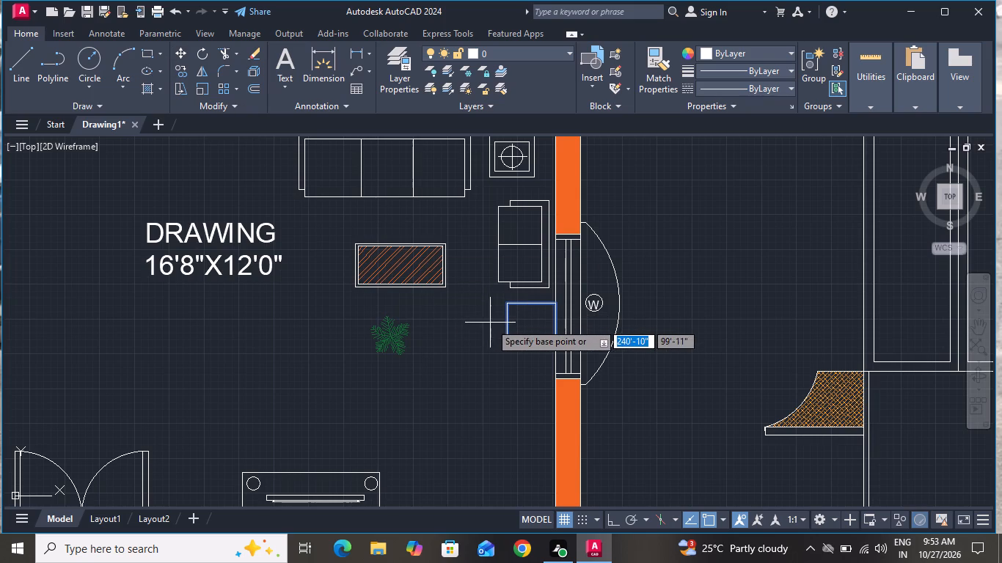
pyautogui.click(532, 325)
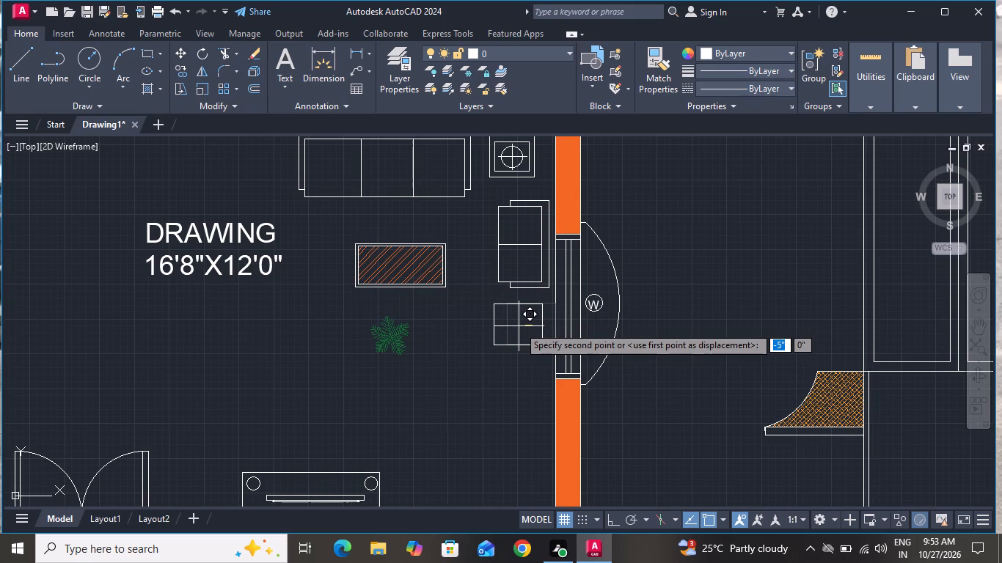
pyautogui.click(519, 326)
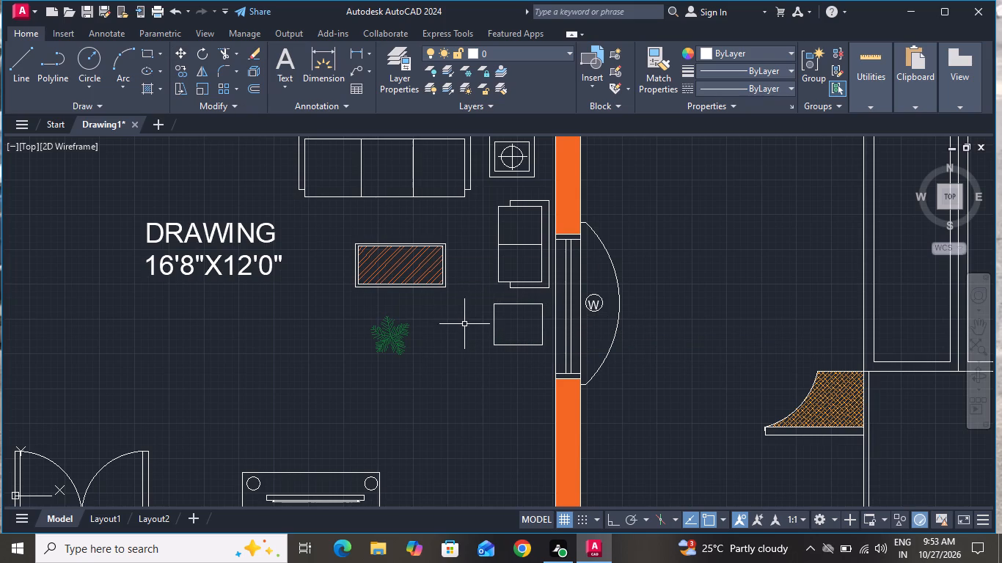
# Offset the small rectangle below the two-seat sofa 1" inward to form a double-lined planter.
pyautogui.press('o')
pyautogui.press('space')
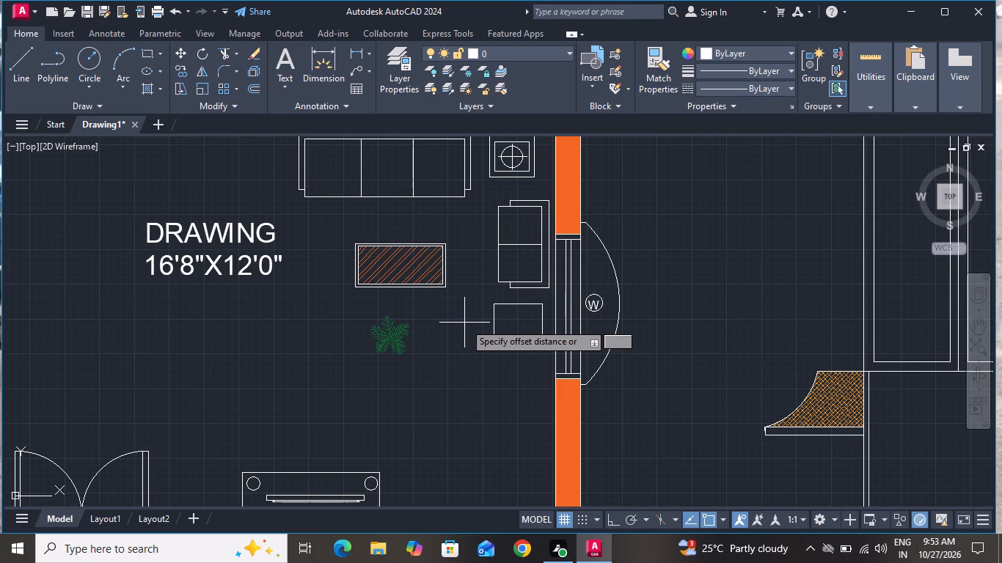
pyautogui.press('1')
pyautogui.hotkey('shift', '"')
pyautogui.press('Return')
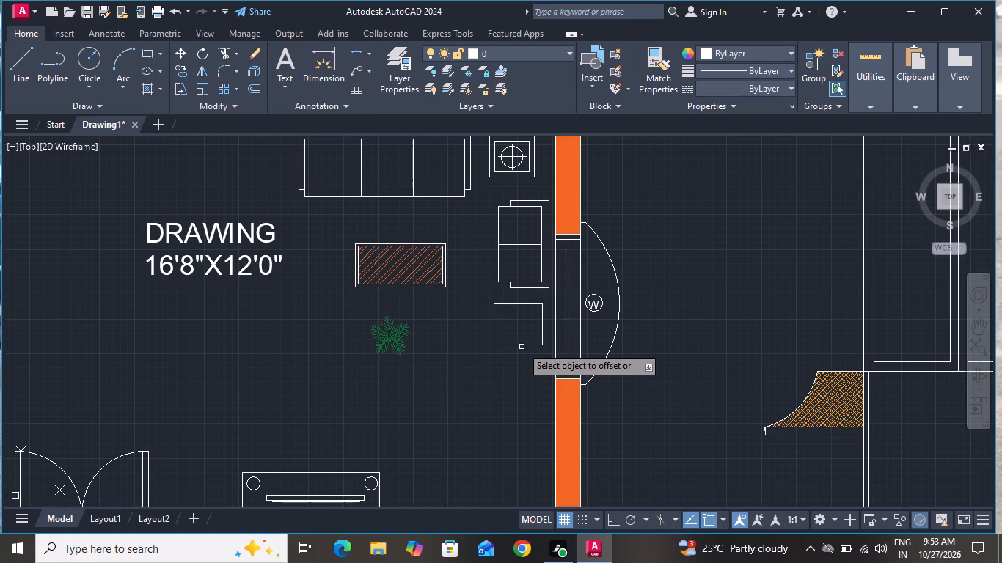
pyautogui.click(523, 347)
pyautogui.click(522, 333)
pyautogui.rightClick(477, 364)
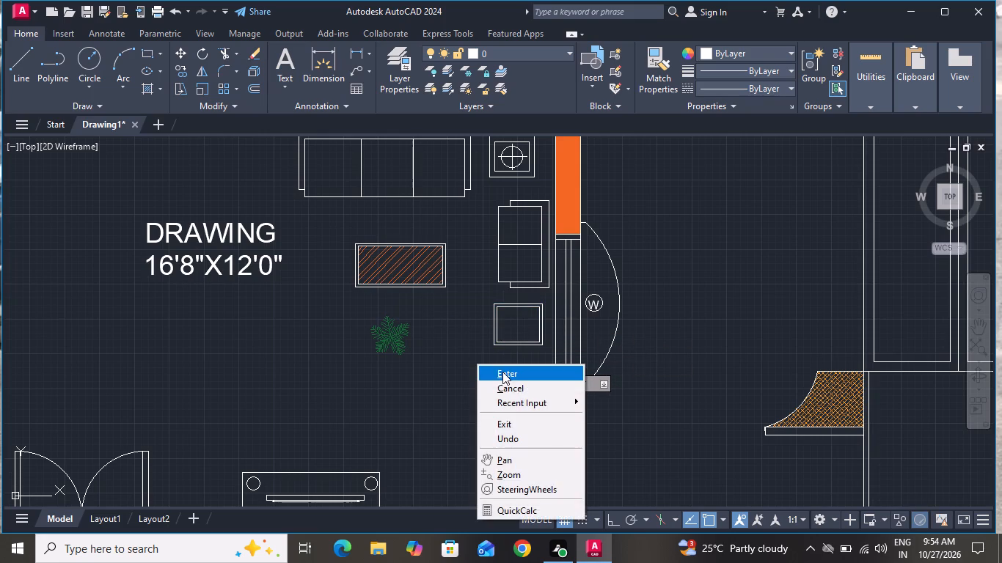
pyautogui.click(505, 377)
# Move the plant below the centre table into the middle of the double-lined rectangle beside the window.
pyautogui.click(392, 333)
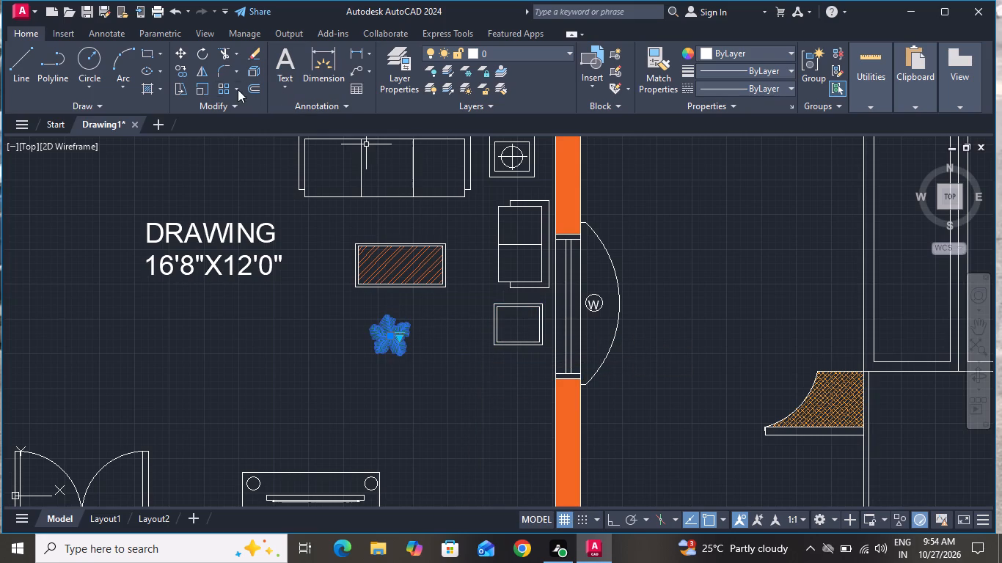
pyautogui.click(183, 55)
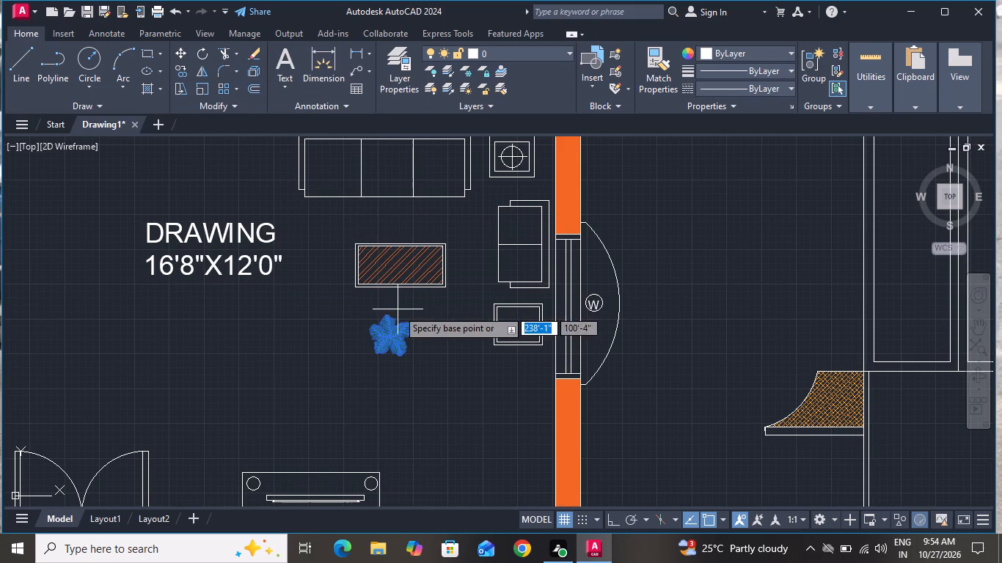
pyautogui.click(390, 339)
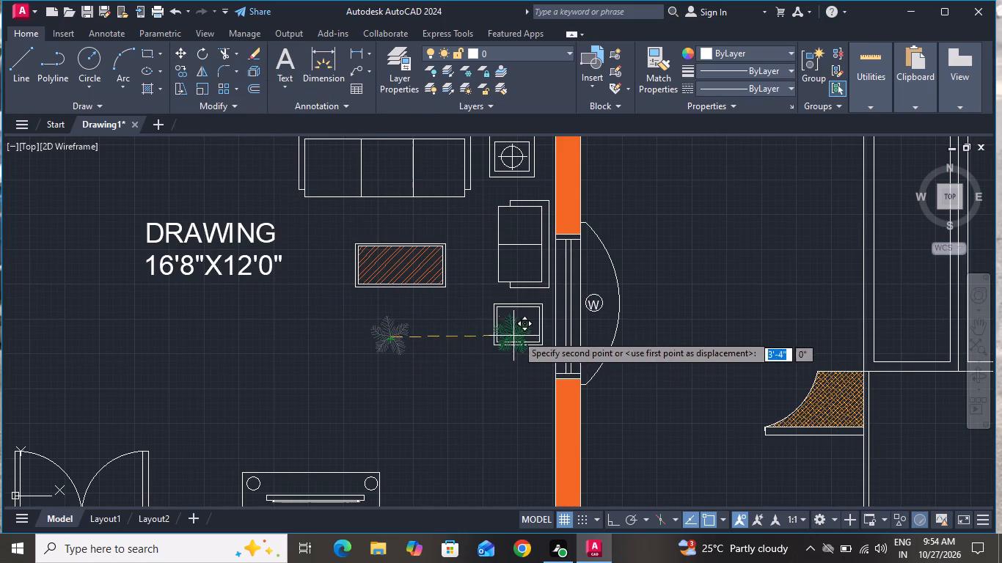
pyautogui.scroll(3, 519, 334)
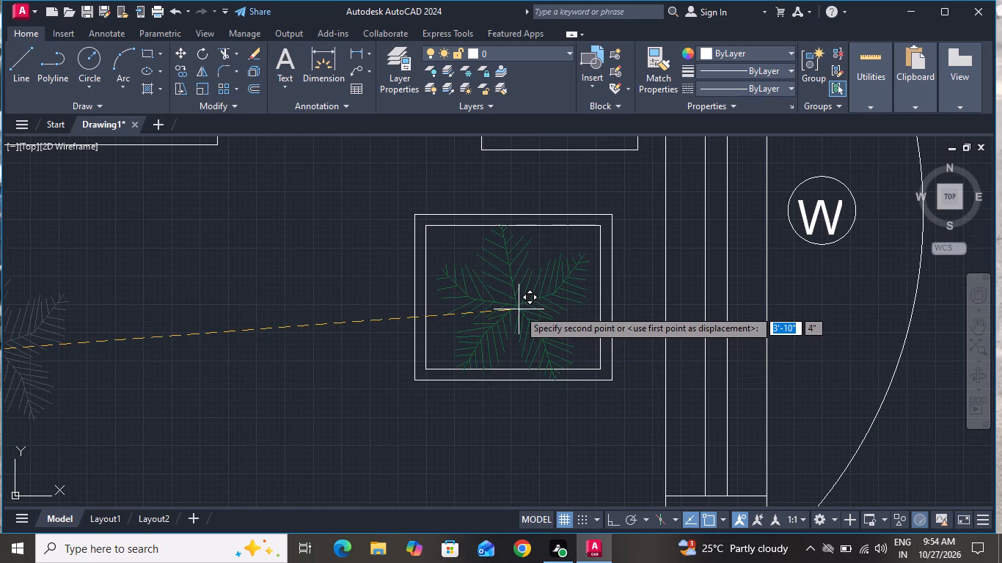
pyautogui.click(519, 306)
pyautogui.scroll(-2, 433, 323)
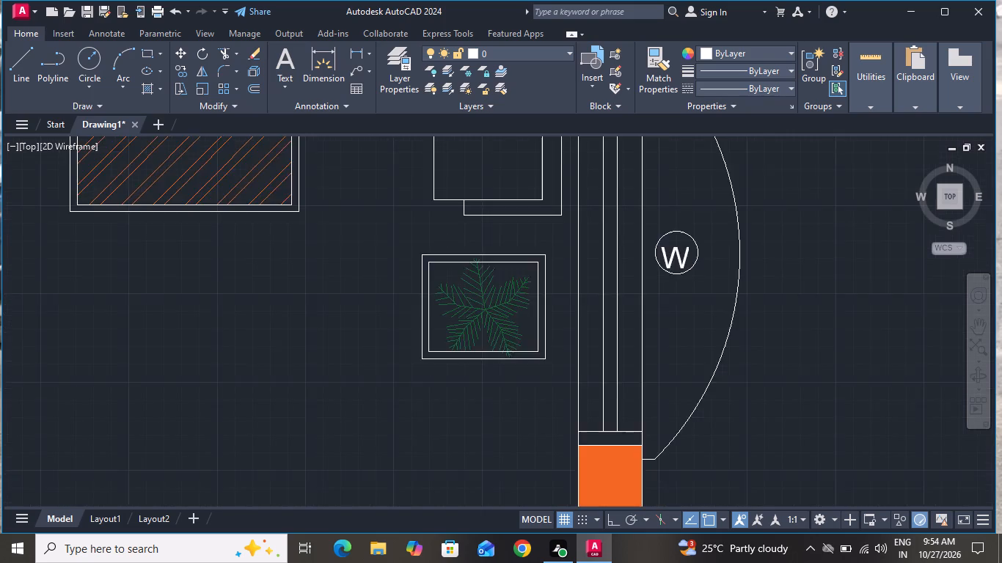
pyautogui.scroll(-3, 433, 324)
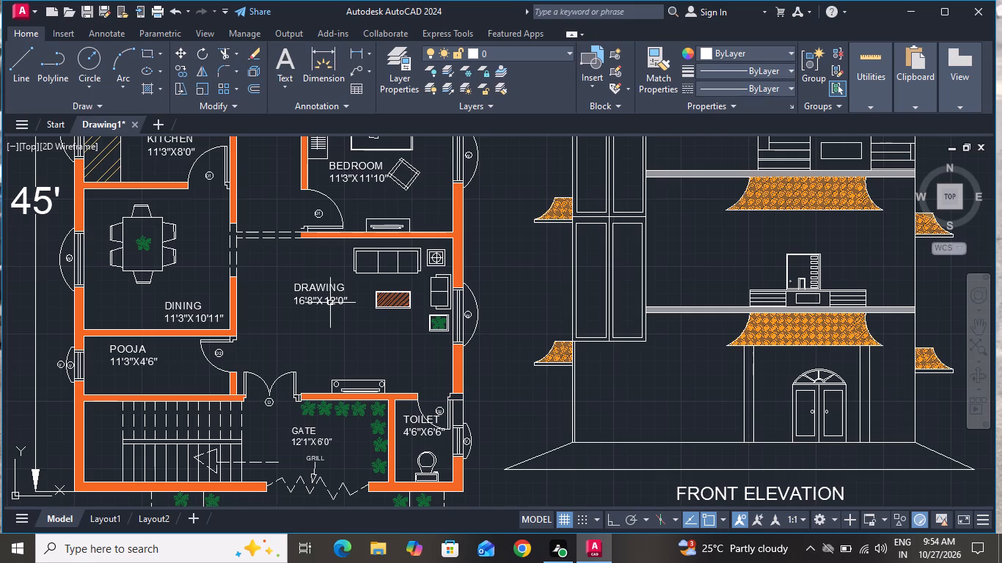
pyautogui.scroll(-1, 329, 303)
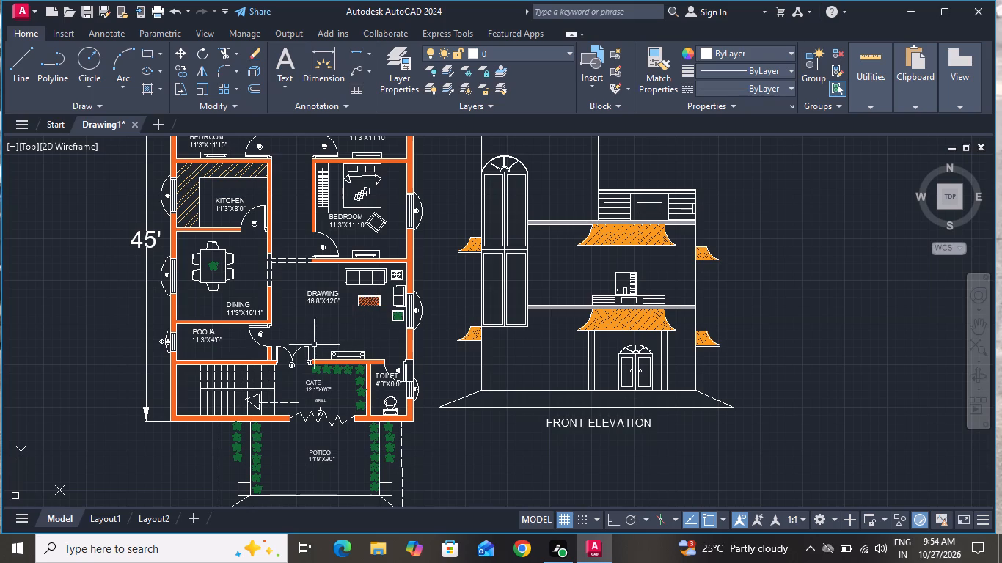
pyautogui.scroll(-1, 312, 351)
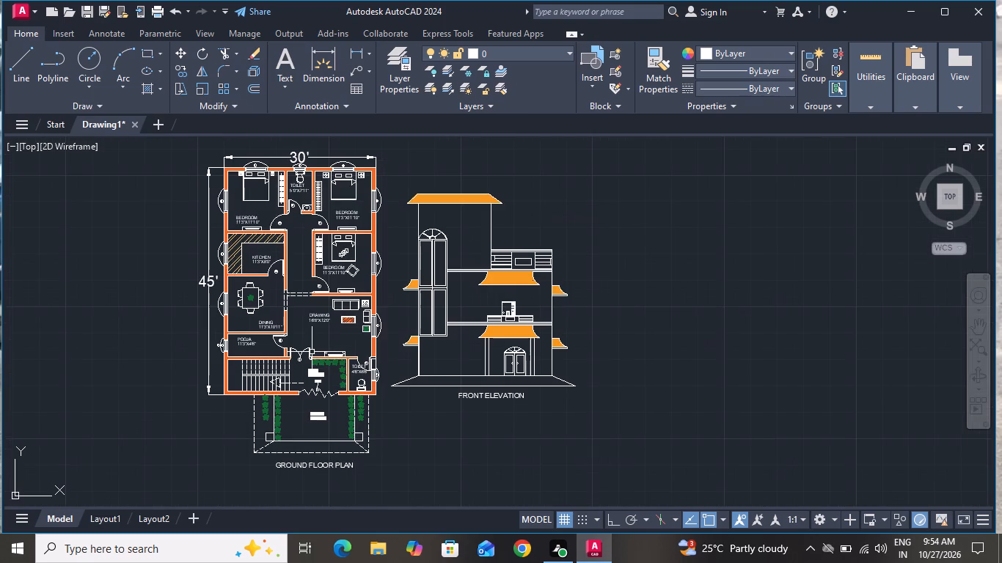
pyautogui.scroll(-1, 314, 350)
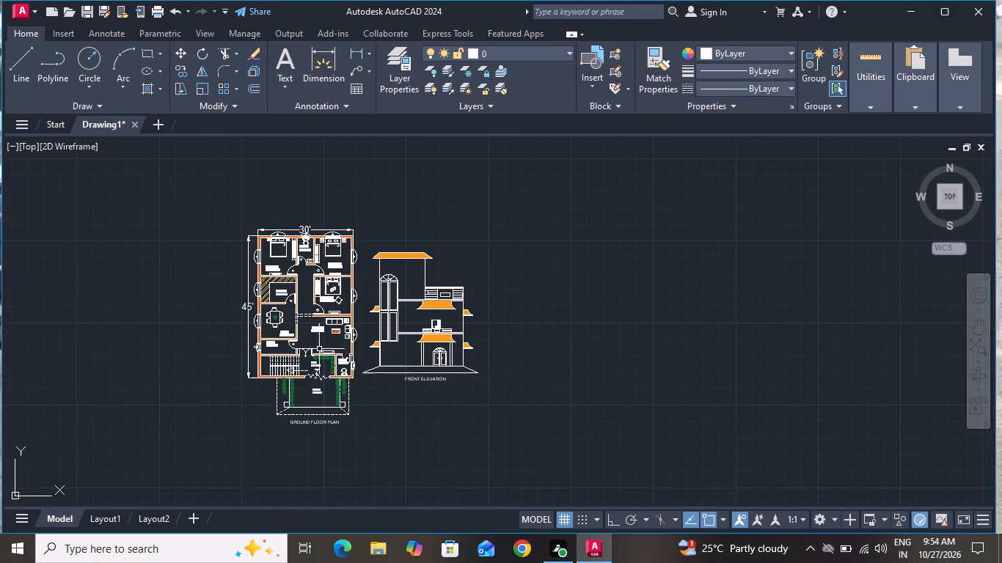
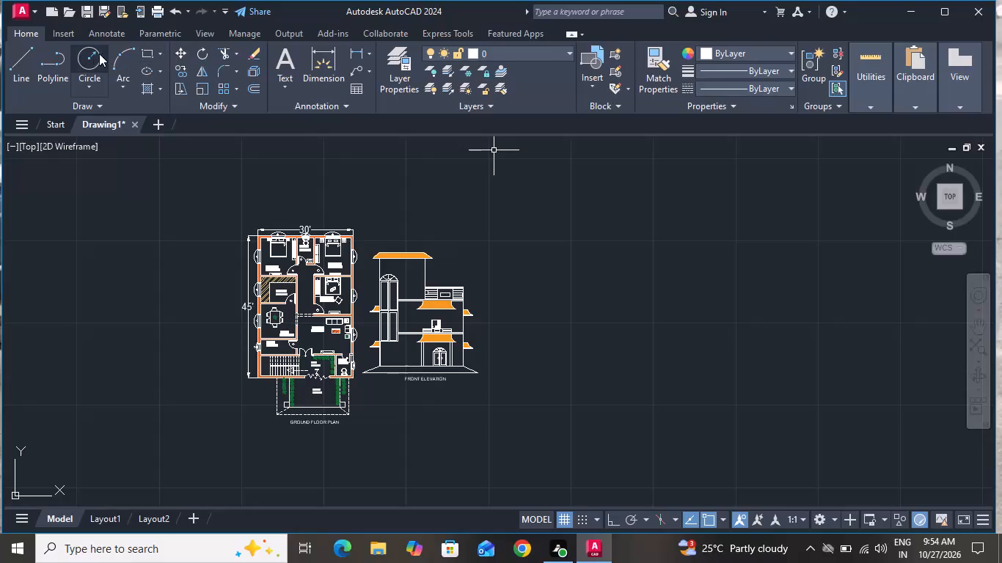
# Draw a closed rectangle about 46'-7" wide from orthogonal lines, in the empty space beyond the front elevation.
pyautogui.click(0, 62)
pyautogui.click(40, 67)
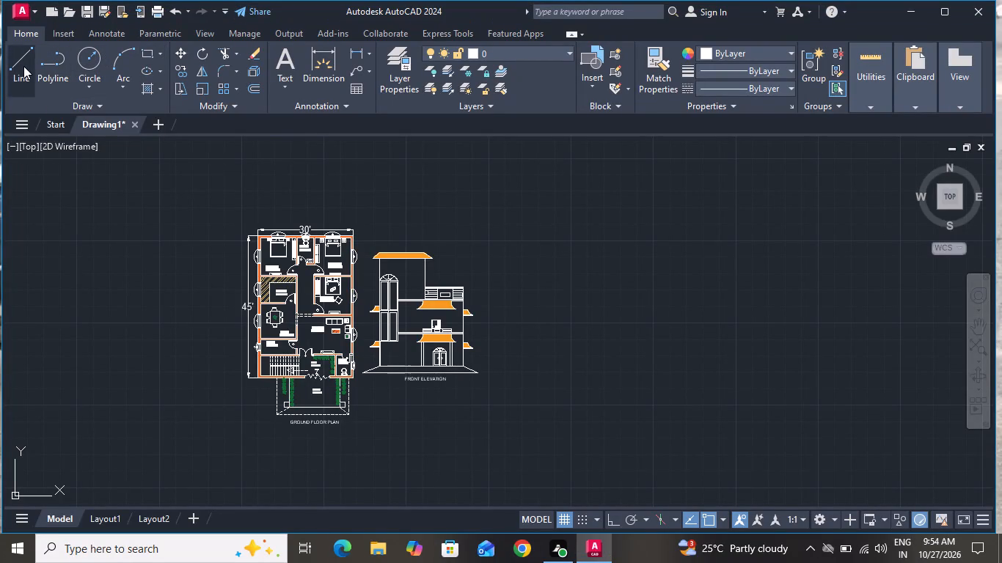
pyautogui.click(23, 66)
pyautogui.click(566, 373)
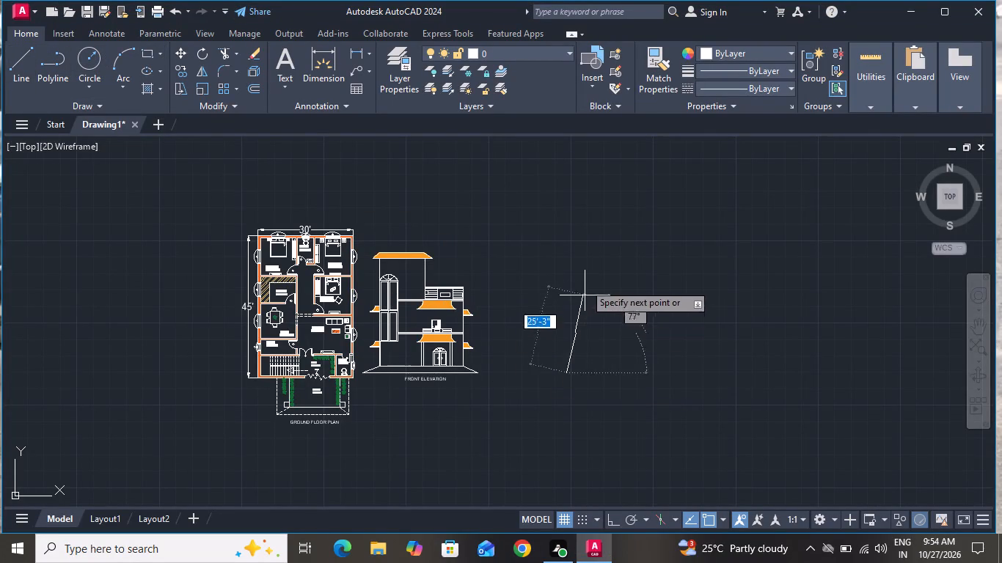
pyautogui.click(618, 520)
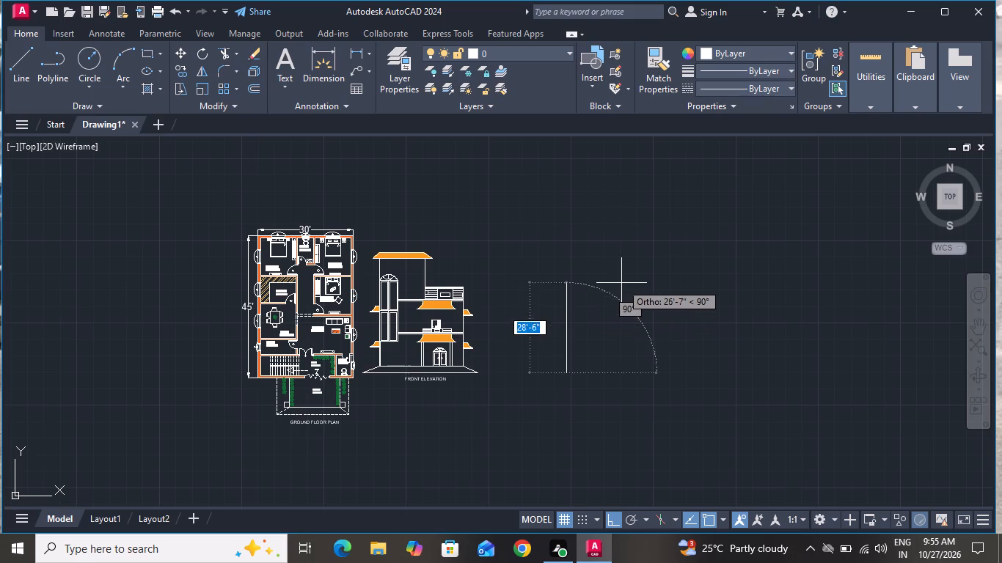
pyautogui.click(629, 215)
pyautogui.click(714, 207)
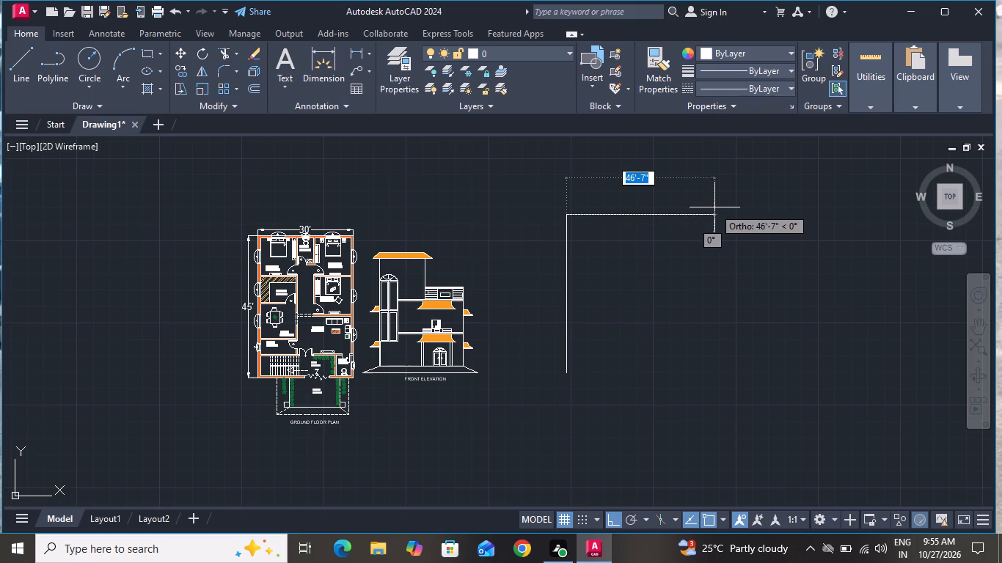
pyautogui.click(716, 372)
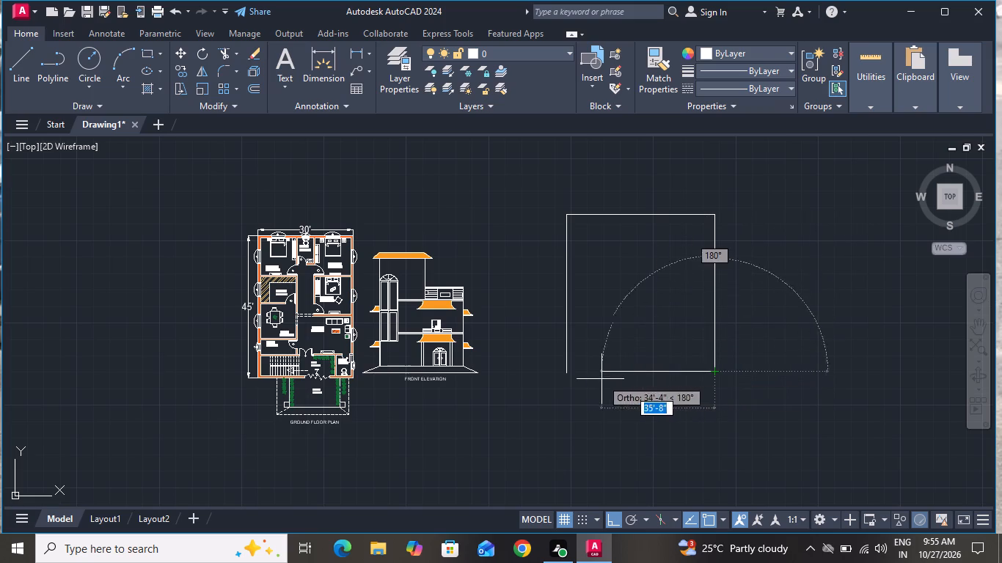
pyautogui.click(560, 371)
pyautogui.rightClick(560, 368)
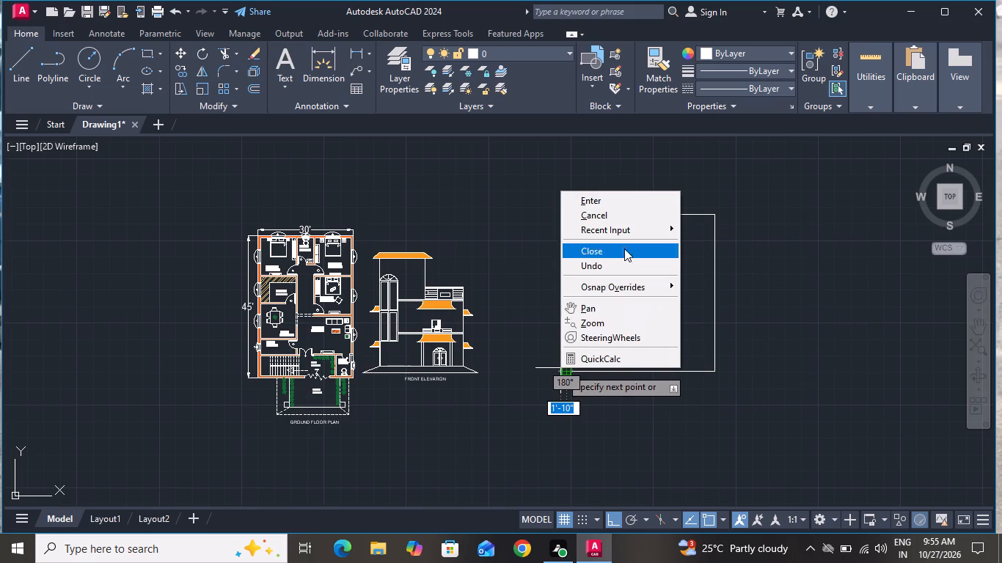
pyautogui.click(602, 205)
# Copy the rectangle's four lines from a base point inside it, placing copies about 44'-6" and 24'-7" toward the east.
pyautogui.click(673, 189)
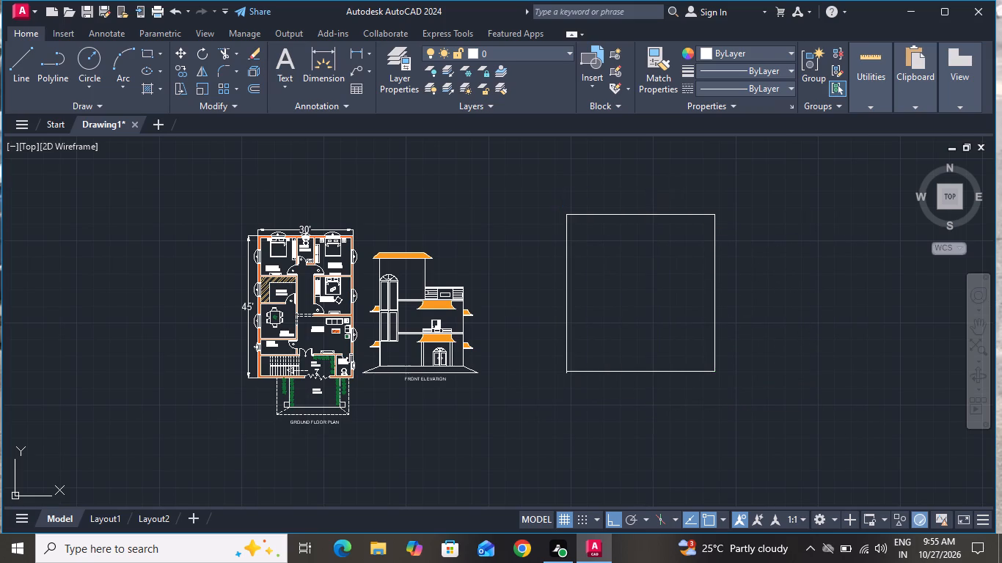
pyautogui.click(595, 291)
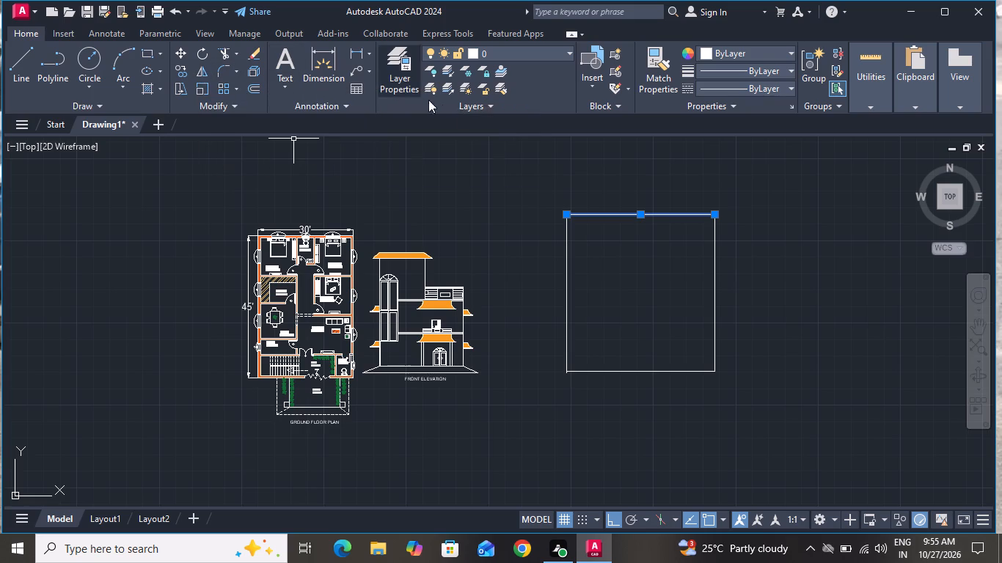
pyautogui.click(758, 250)
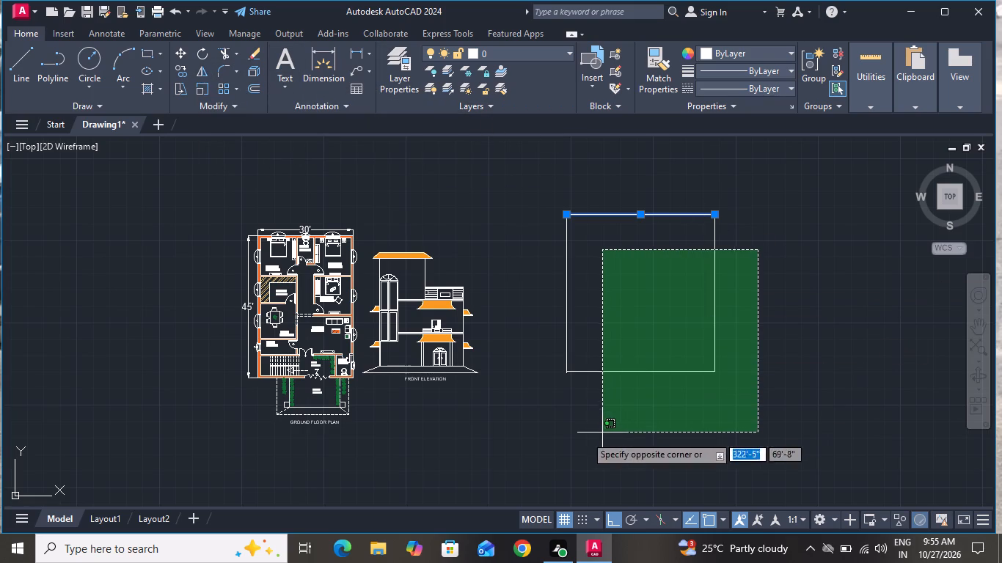
pyautogui.click(562, 422)
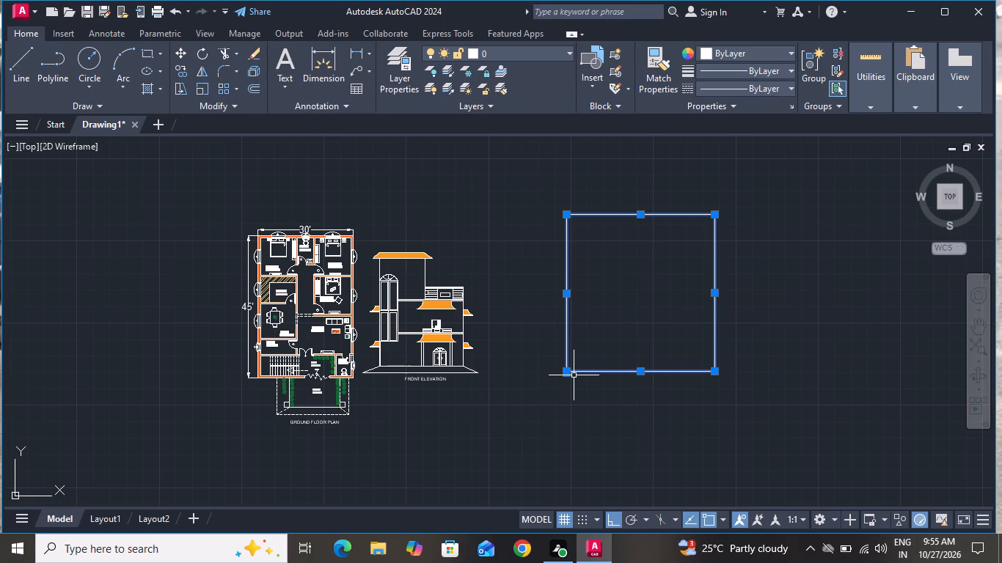
pyautogui.click(178, 75)
pyautogui.click(635, 279)
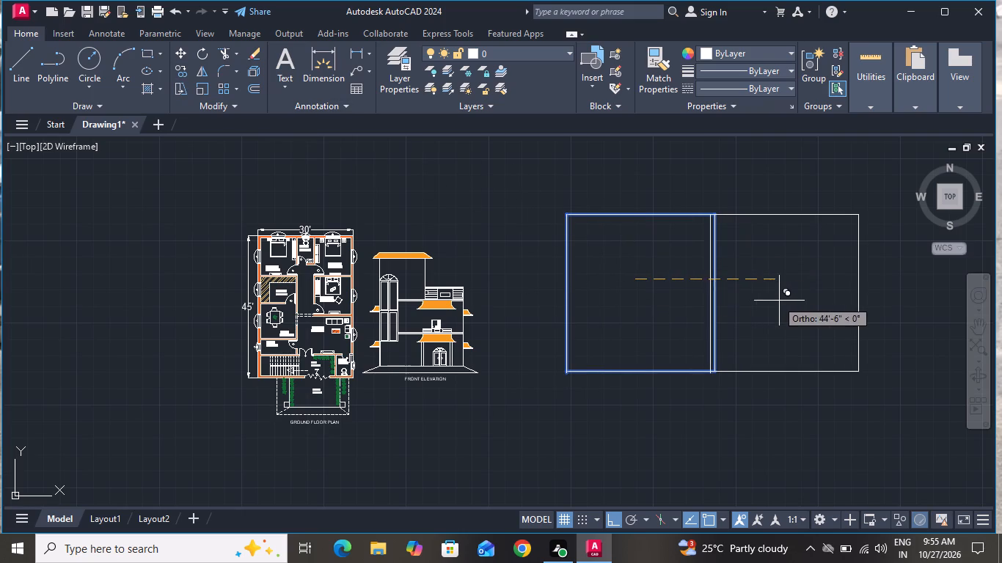
pyautogui.click(782, 303)
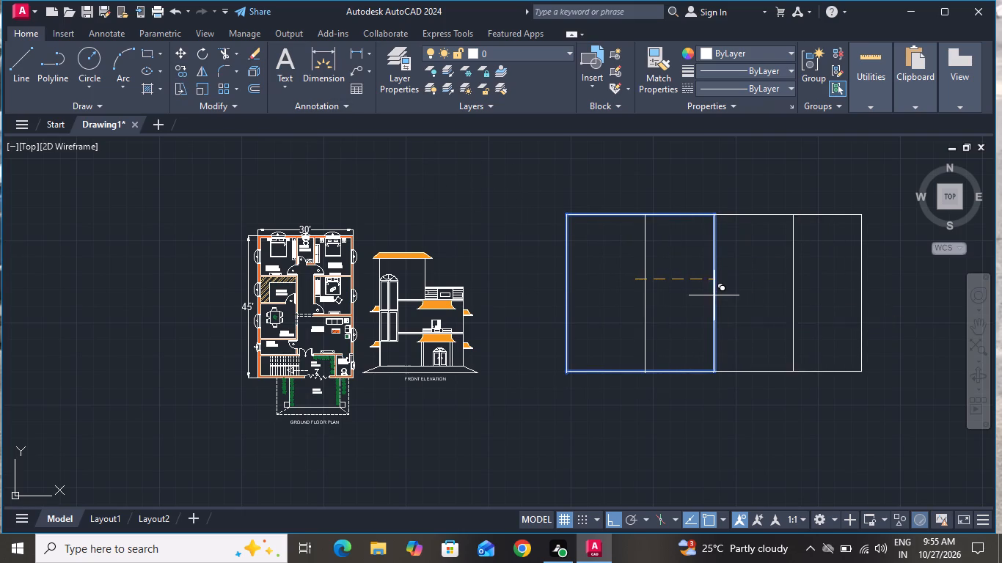
pyautogui.click(712, 292)
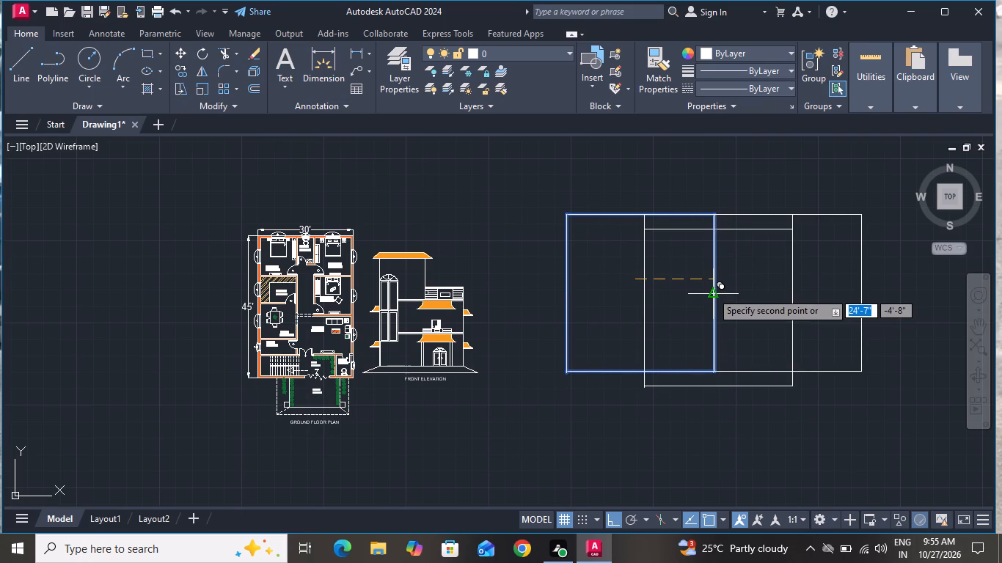
# Place more orthogonally constrained copies of the rectangle east and north of the original, the farthest about 105'-8" east.
pyautogui.scroll(-2, 691, 298)
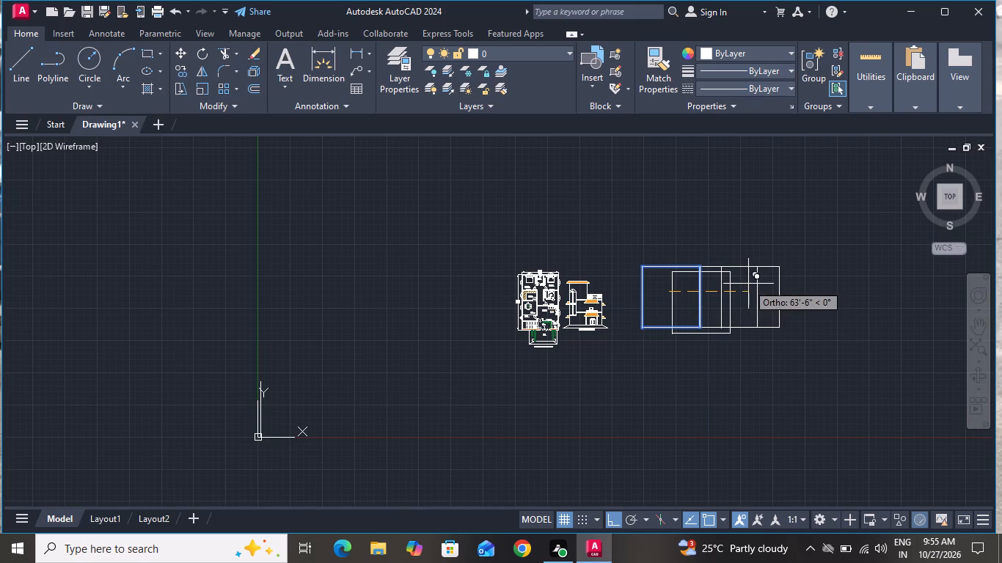
pyautogui.click(748, 284)
pyautogui.click(745, 266)
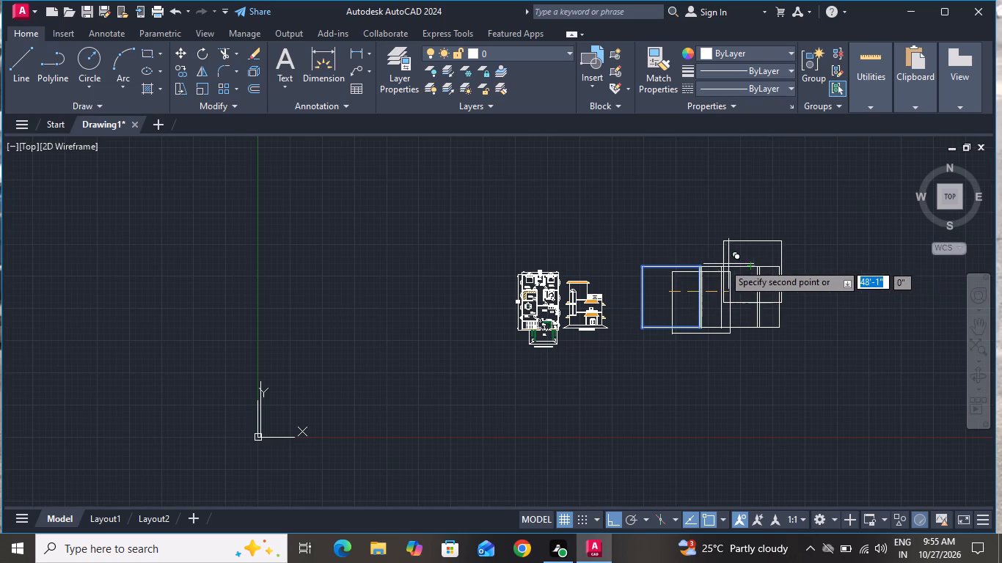
pyautogui.click(718, 262)
pyautogui.click(686, 247)
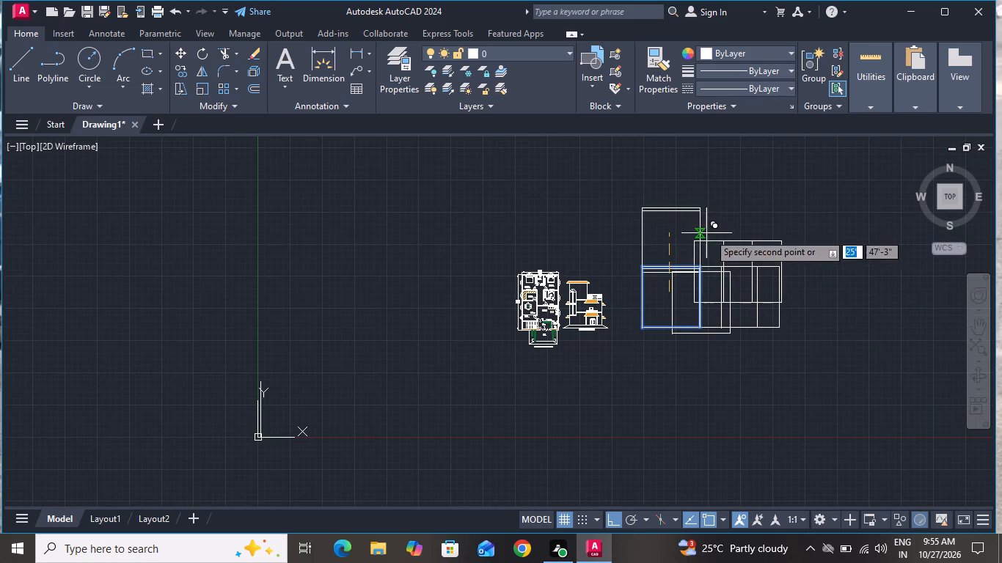
pyautogui.click(709, 233)
pyautogui.click(747, 227)
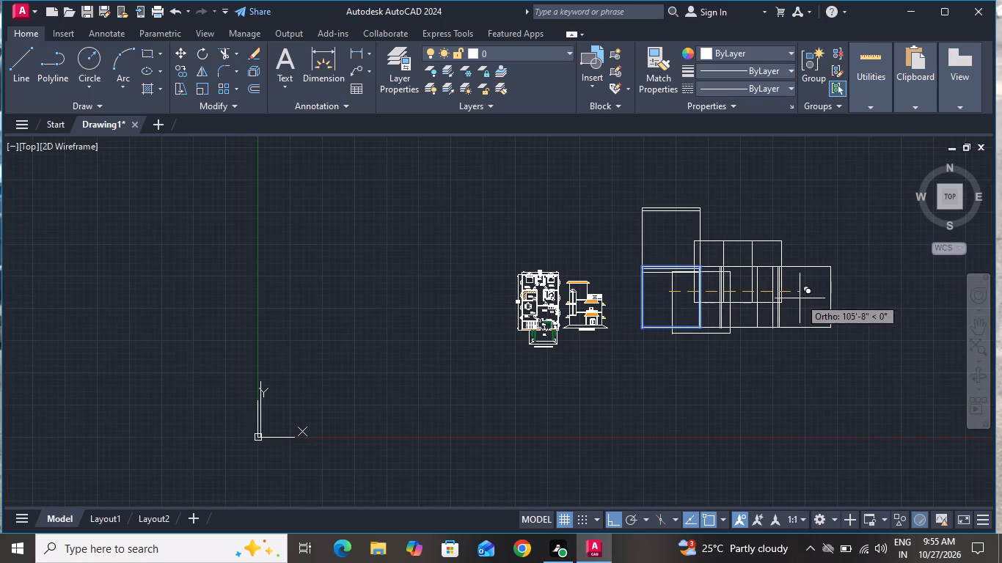
pyautogui.click(800, 300)
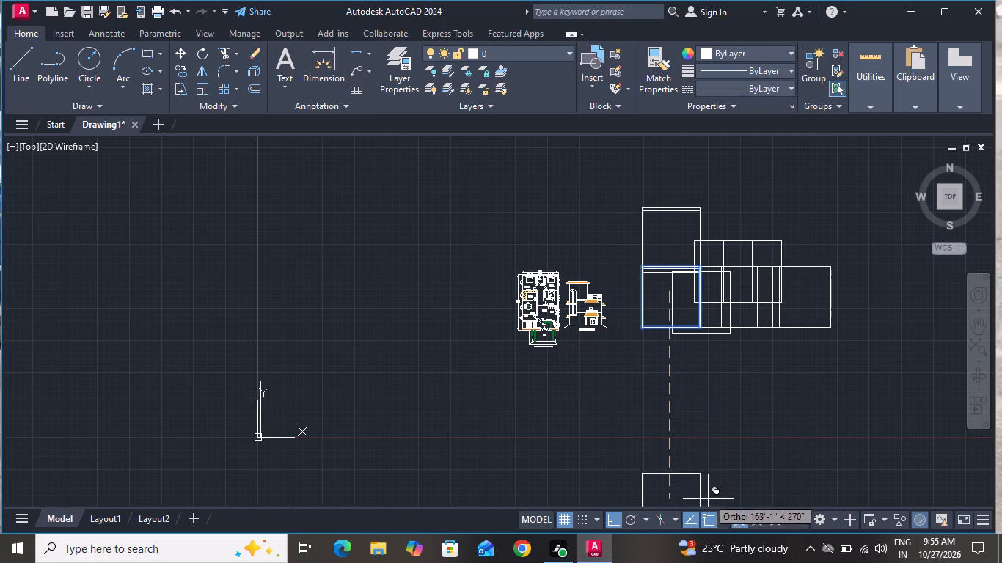
# Turn Ortho mode off and place a run of overlapping copies northeast of the original, working back west.
pyautogui.click(615, 518)
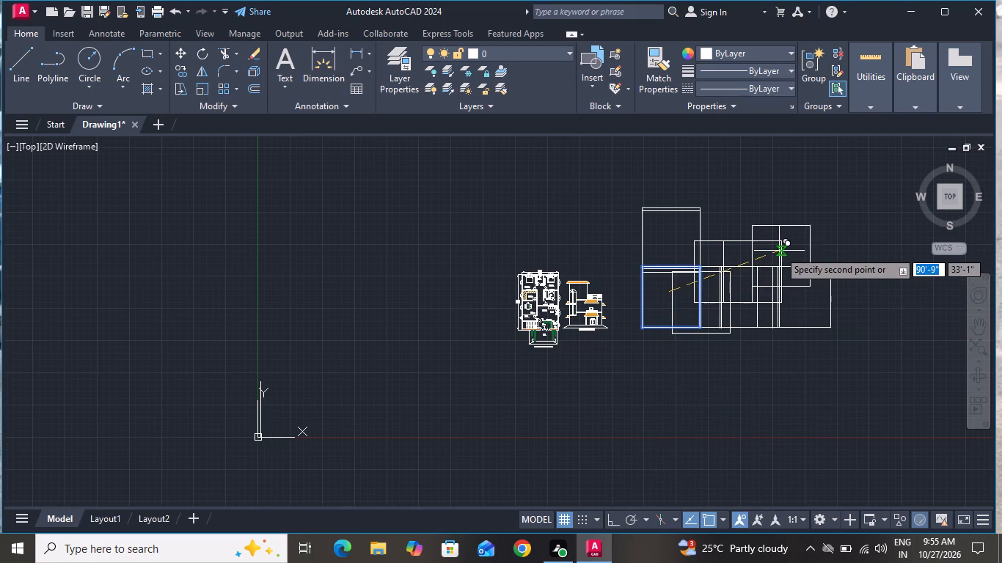
pyautogui.scroll(2, 779, 251)
pyautogui.click(779, 250)
pyautogui.click(722, 240)
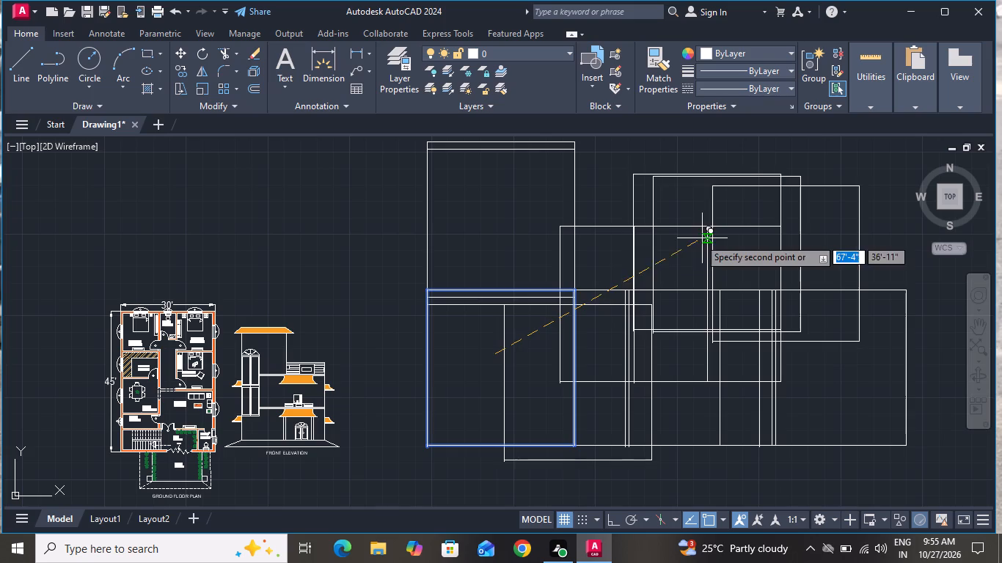
pyautogui.click(688, 236)
pyautogui.click(659, 225)
pyautogui.click(639, 221)
pyautogui.click(626, 221)
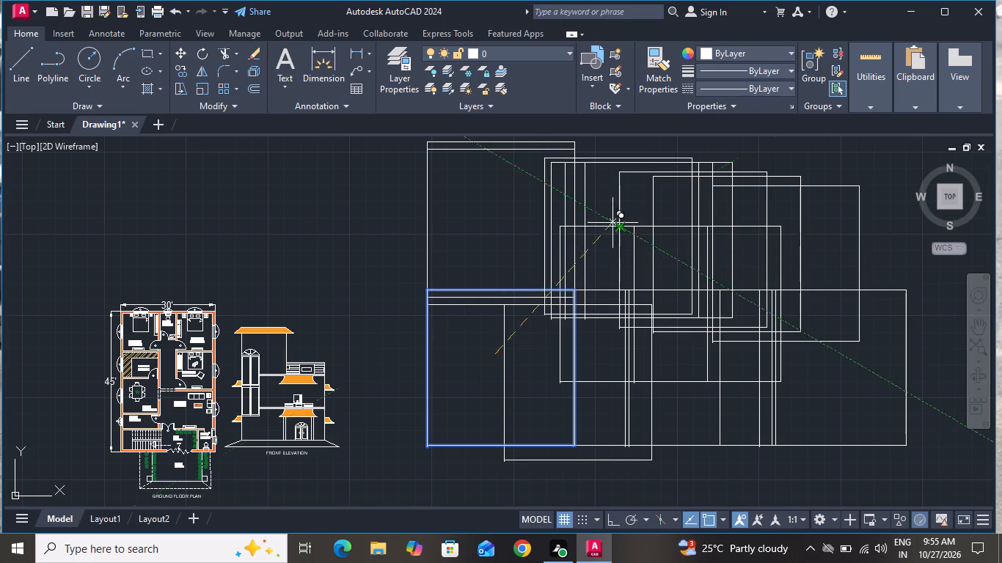
pyautogui.click(602, 223)
pyautogui.click(574, 227)
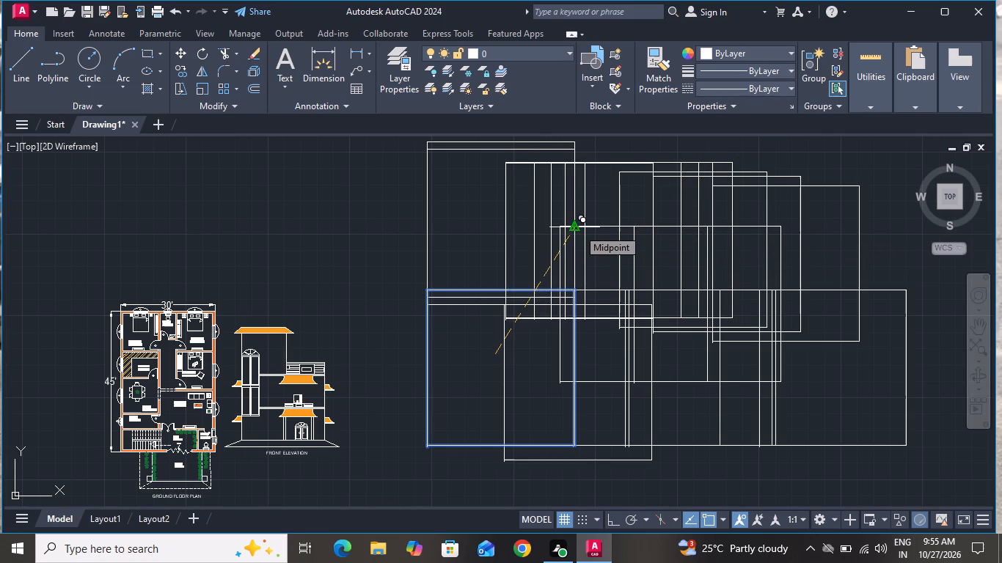
# Place scattered rectangle copies east and southeast of the original, including one about 130'-8" east.
pyautogui.scroll(-1, 578, 229)
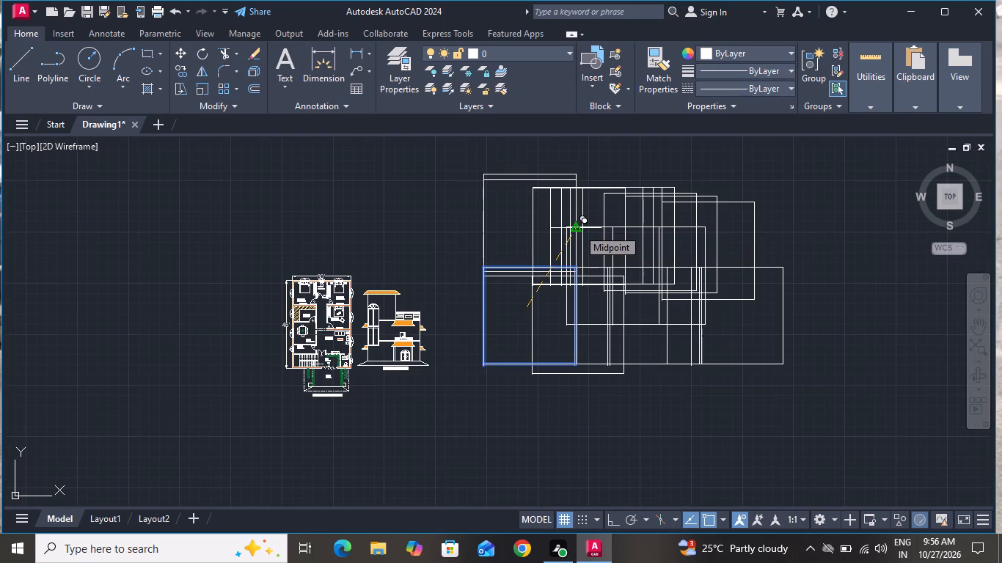
pyautogui.click(672, 356)
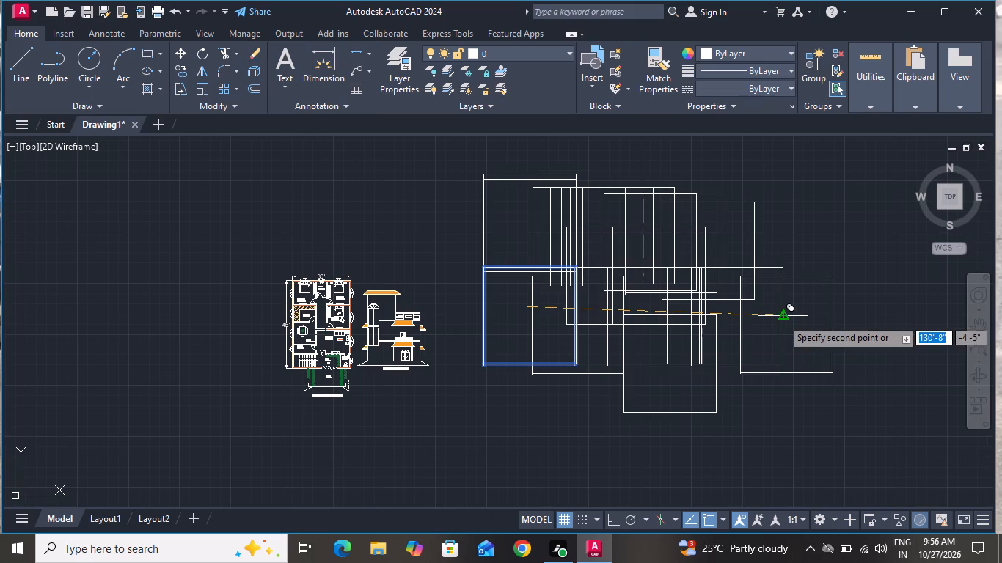
pyautogui.click(782, 319)
pyautogui.click(757, 358)
pyautogui.click(651, 360)
pyautogui.click(622, 371)
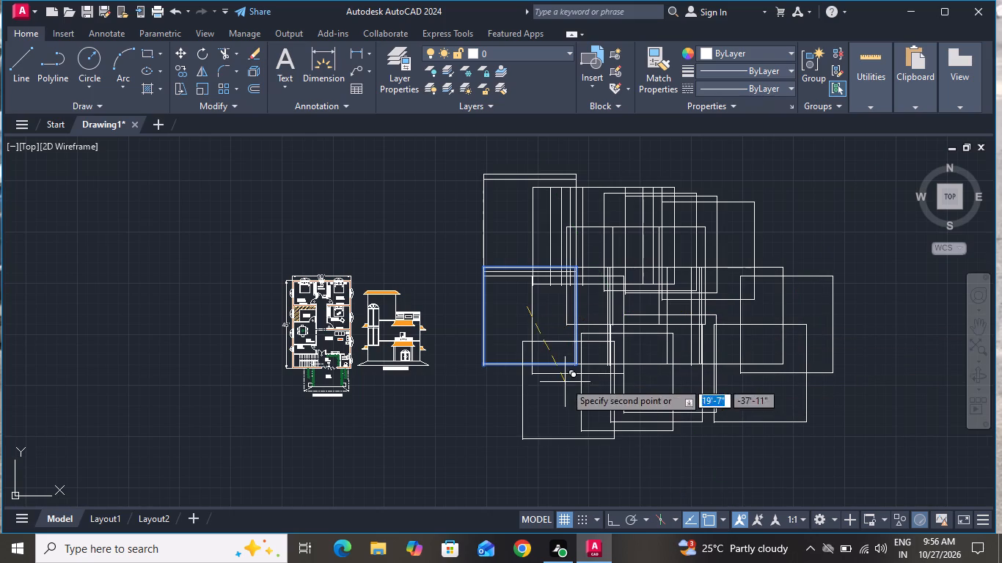
# Place overlapping rectangle copies directly south of the original, going west first and then back east.
pyautogui.click(565, 382)
pyautogui.click(540, 386)
pyautogui.click(502, 393)
pyautogui.click(528, 411)
pyautogui.click(621, 412)
pyautogui.click(635, 413)
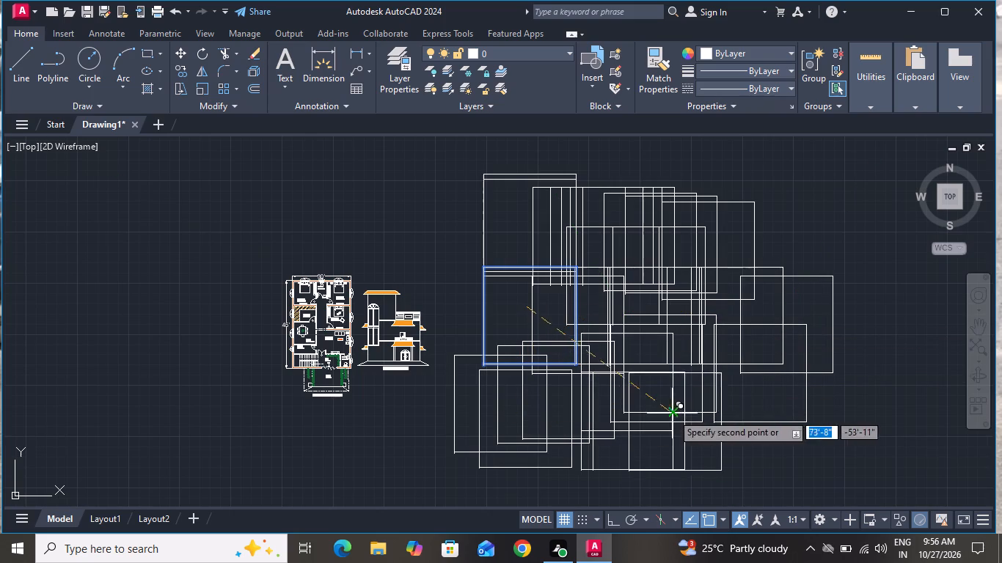
# Extend a closely spaced row of rectangle copies eastward along the southern edge of the cluster.
pyautogui.click(672, 413)
pyautogui.click(714, 413)
pyautogui.click(719, 413)
pyautogui.click(740, 413)
pyautogui.click(749, 413)
pyautogui.click(759, 412)
pyautogui.click(778, 411)
pyautogui.click(793, 405)
pyautogui.click(798, 398)
pyautogui.click(807, 392)
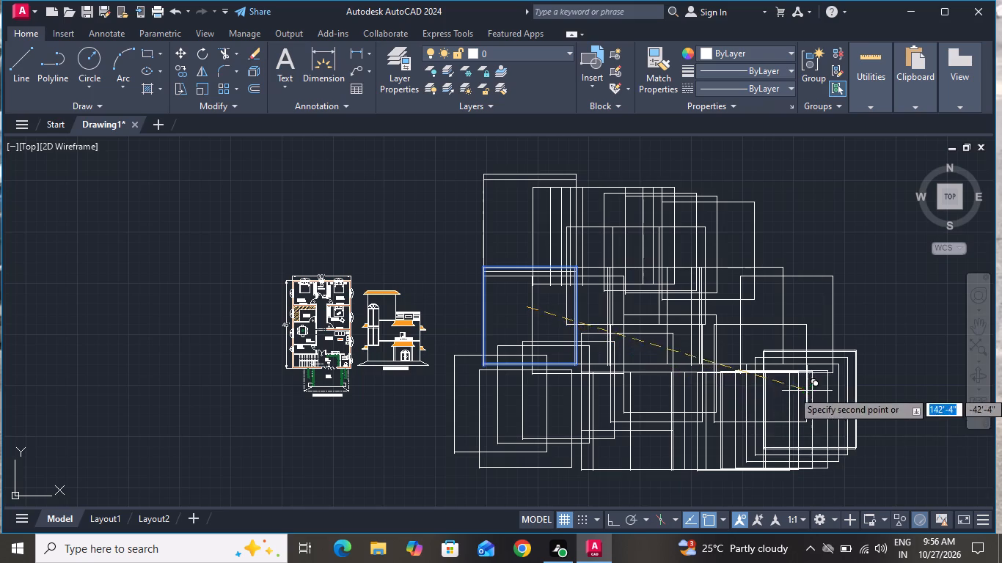
# Stack staggered rectangle copies northward along the eastern edge of the cluster.
pyautogui.click(824, 383)
pyautogui.click(829, 376)
pyautogui.click(835, 364)
pyautogui.click(844, 356)
pyautogui.click(846, 350)
pyautogui.doubleClick(849, 343)
pyautogui.doubleClick(852, 334)
pyautogui.click(854, 320)
pyautogui.click(855, 314)
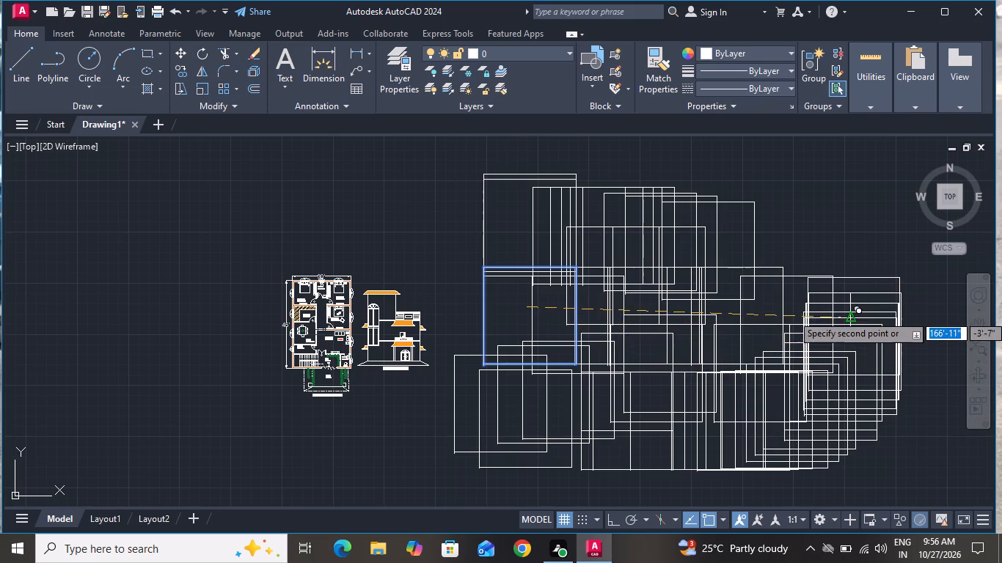
# Curve the chain of overlapping rectangle copies around the cluster's northeast corner and onto its northern side.
pyautogui.doubleClick(845, 303)
pyautogui.doubleClick(843, 284)
pyautogui.click(835, 273)
pyautogui.click(810, 257)
pyautogui.click(805, 257)
pyautogui.click(786, 257)
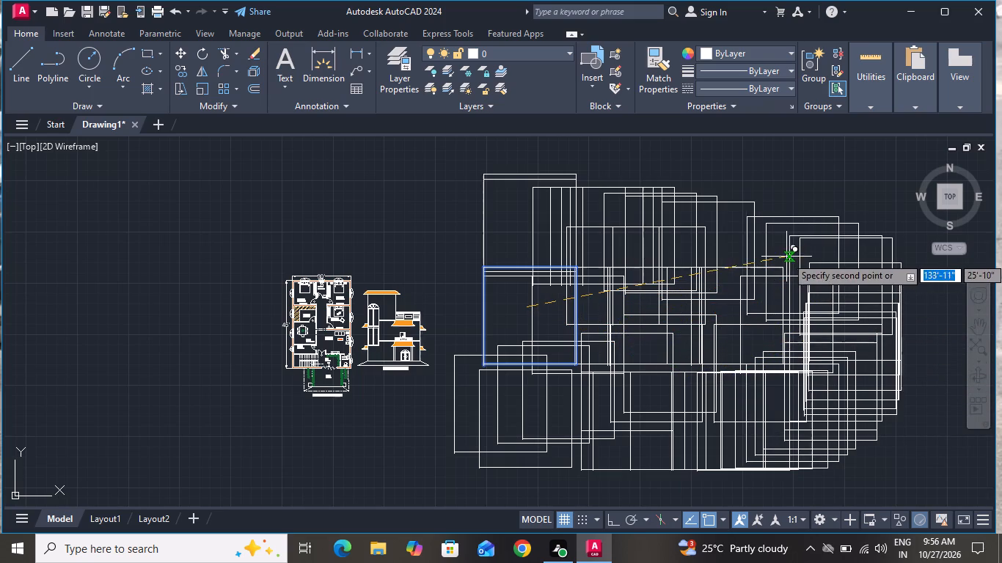
pyautogui.click(776, 257)
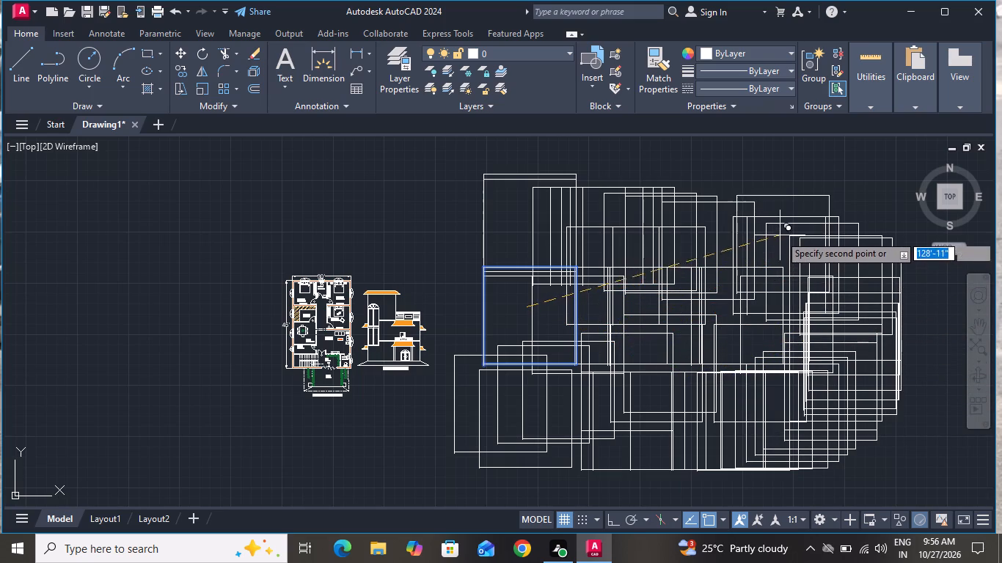
pyautogui.click(780, 217)
pyautogui.click(750, 210)
pyautogui.click(720, 201)
pyautogui.doubleClick(711, 198)
pyautogui.click(695, 195)
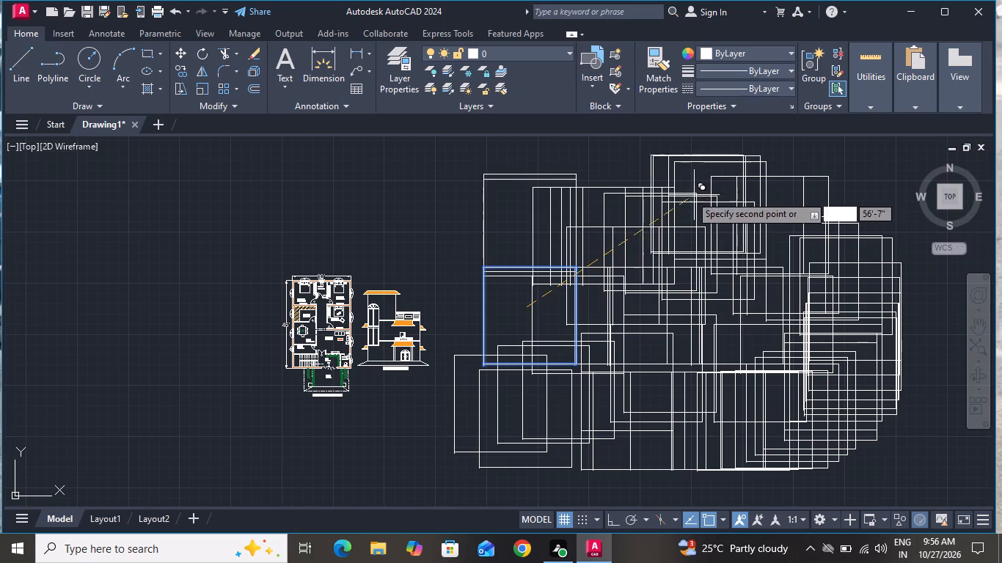
# Continue the overlapping rectangle copies westward along the northern edge of the cluster.
pyautogui.click(688, 194)
pyautogui.click(676, 192)
pyautogui.doubleClick(654, 190)
pyautogui.click(641, 188)
pyautogui.click(610, 189)
pyautogui.click(604, 188)
pyautogui.click(599, 188)
pyautogui.doubleClick(575, 188)
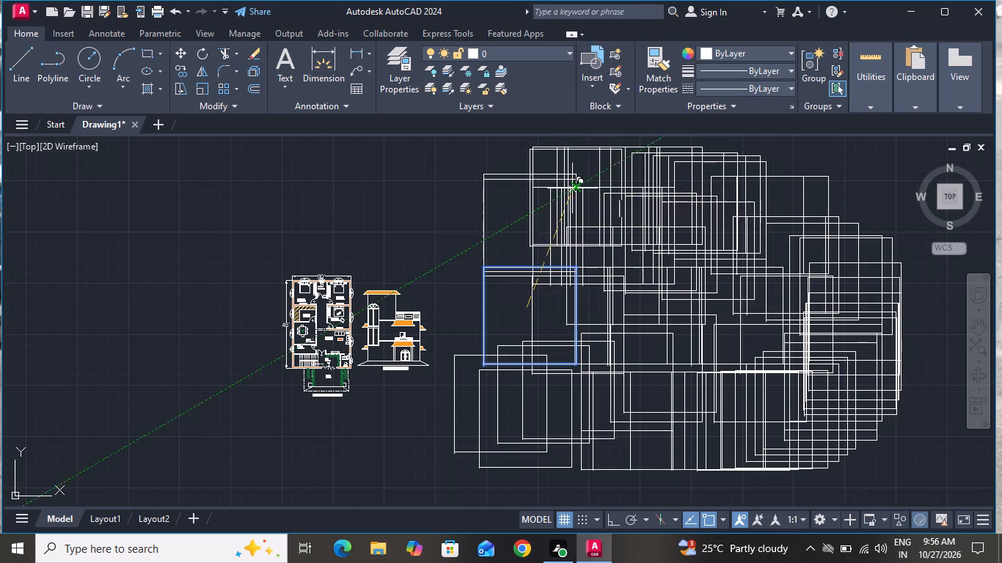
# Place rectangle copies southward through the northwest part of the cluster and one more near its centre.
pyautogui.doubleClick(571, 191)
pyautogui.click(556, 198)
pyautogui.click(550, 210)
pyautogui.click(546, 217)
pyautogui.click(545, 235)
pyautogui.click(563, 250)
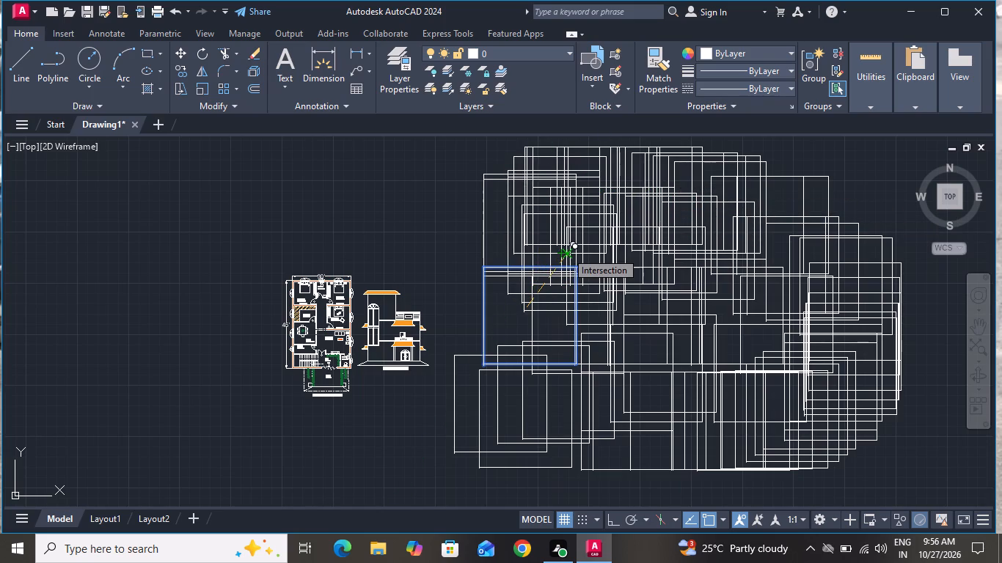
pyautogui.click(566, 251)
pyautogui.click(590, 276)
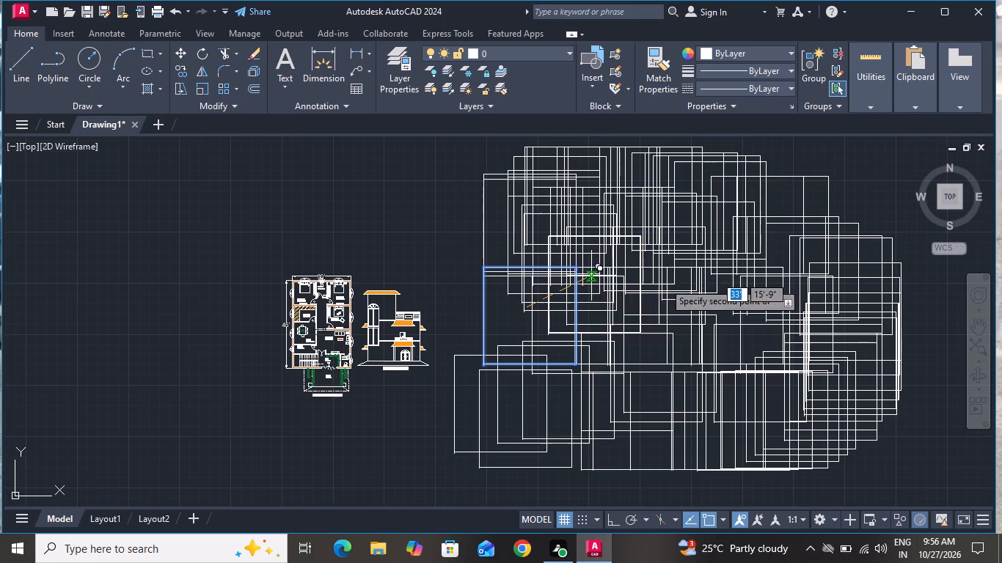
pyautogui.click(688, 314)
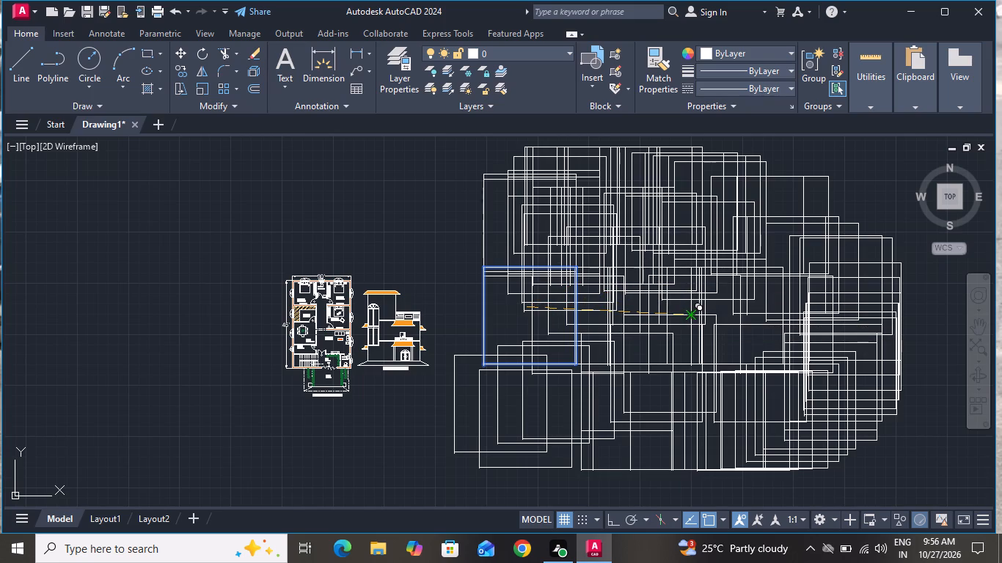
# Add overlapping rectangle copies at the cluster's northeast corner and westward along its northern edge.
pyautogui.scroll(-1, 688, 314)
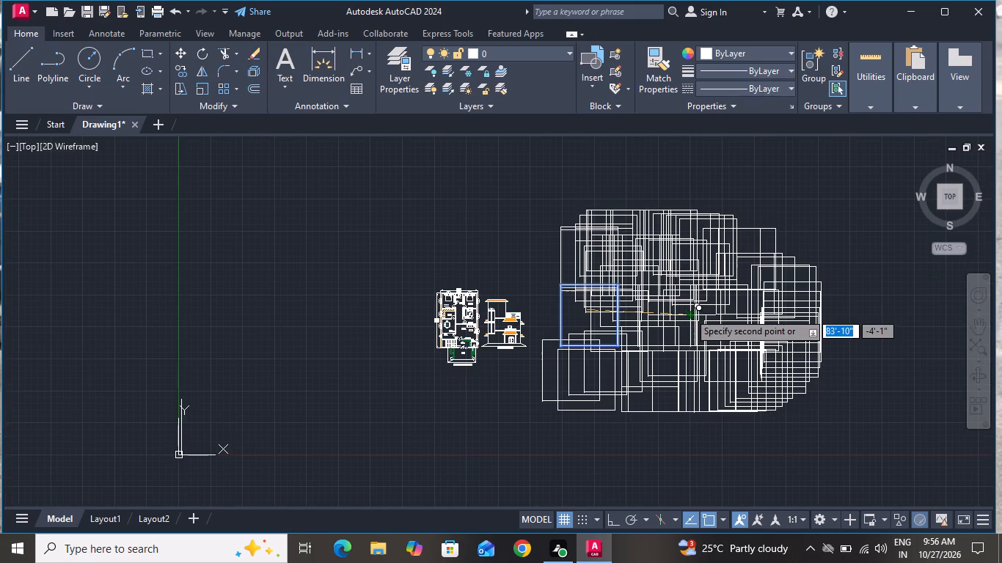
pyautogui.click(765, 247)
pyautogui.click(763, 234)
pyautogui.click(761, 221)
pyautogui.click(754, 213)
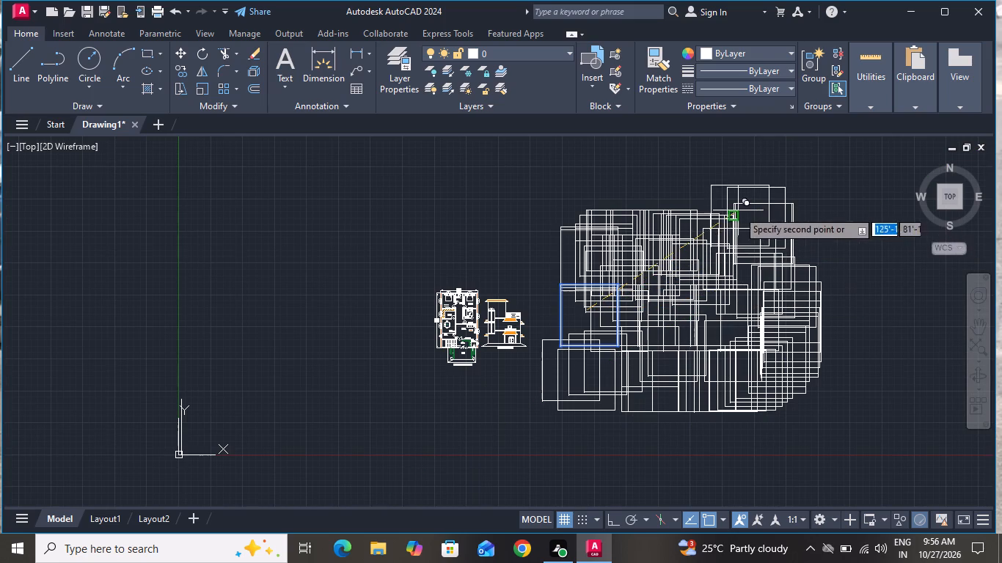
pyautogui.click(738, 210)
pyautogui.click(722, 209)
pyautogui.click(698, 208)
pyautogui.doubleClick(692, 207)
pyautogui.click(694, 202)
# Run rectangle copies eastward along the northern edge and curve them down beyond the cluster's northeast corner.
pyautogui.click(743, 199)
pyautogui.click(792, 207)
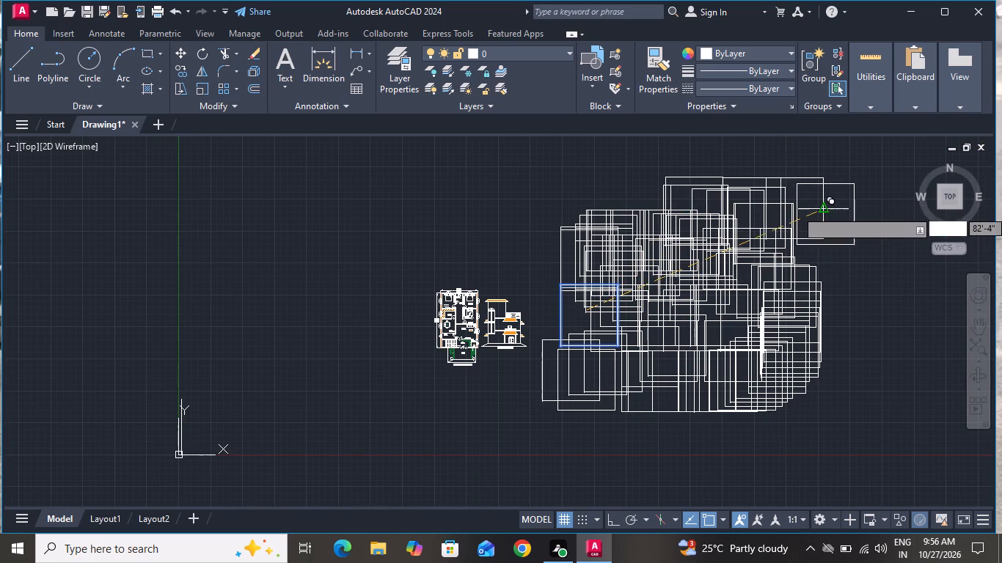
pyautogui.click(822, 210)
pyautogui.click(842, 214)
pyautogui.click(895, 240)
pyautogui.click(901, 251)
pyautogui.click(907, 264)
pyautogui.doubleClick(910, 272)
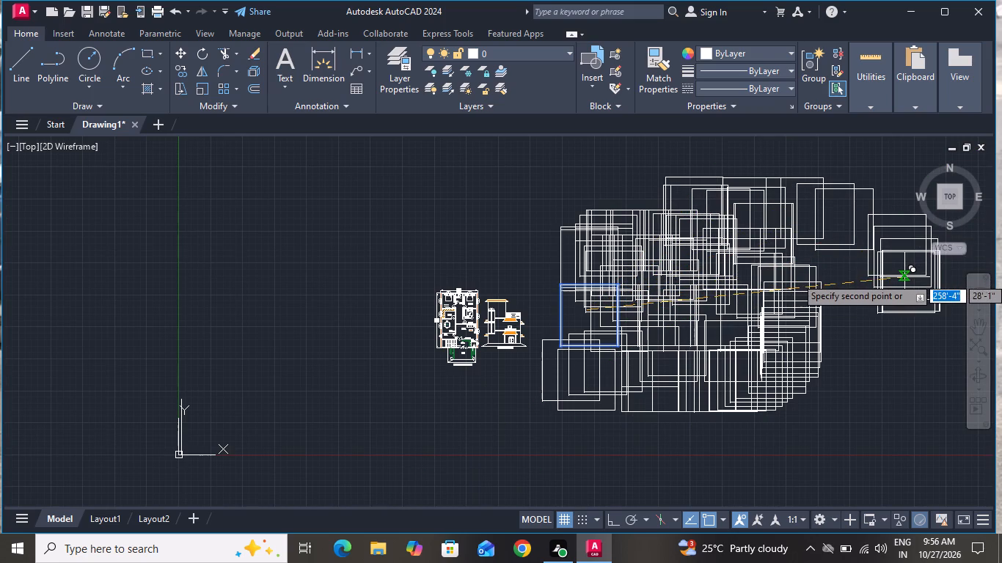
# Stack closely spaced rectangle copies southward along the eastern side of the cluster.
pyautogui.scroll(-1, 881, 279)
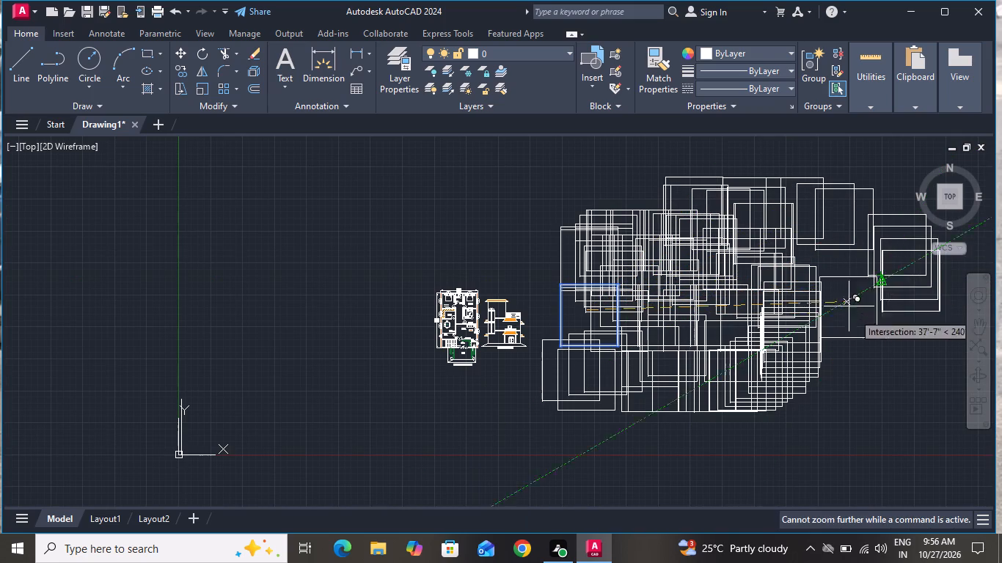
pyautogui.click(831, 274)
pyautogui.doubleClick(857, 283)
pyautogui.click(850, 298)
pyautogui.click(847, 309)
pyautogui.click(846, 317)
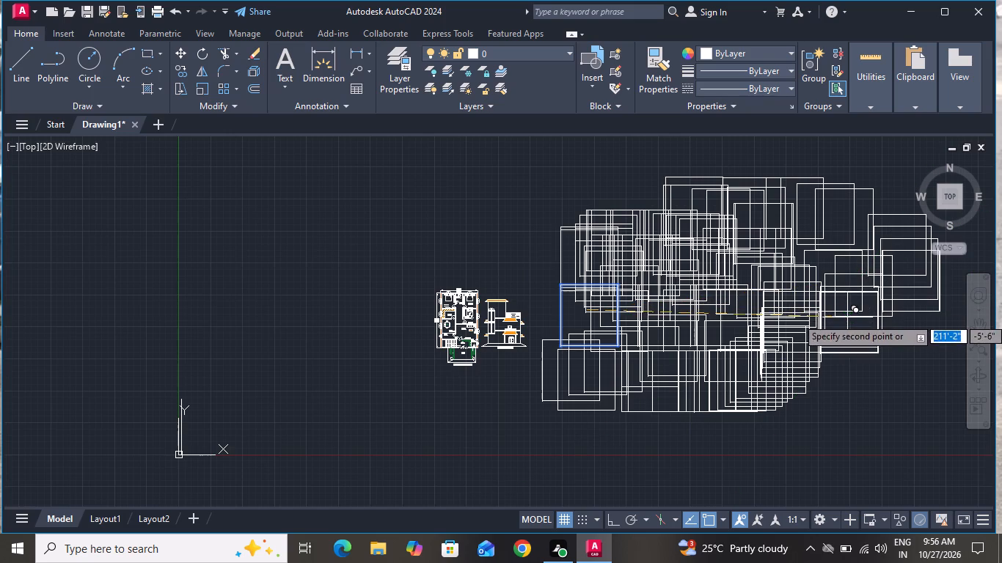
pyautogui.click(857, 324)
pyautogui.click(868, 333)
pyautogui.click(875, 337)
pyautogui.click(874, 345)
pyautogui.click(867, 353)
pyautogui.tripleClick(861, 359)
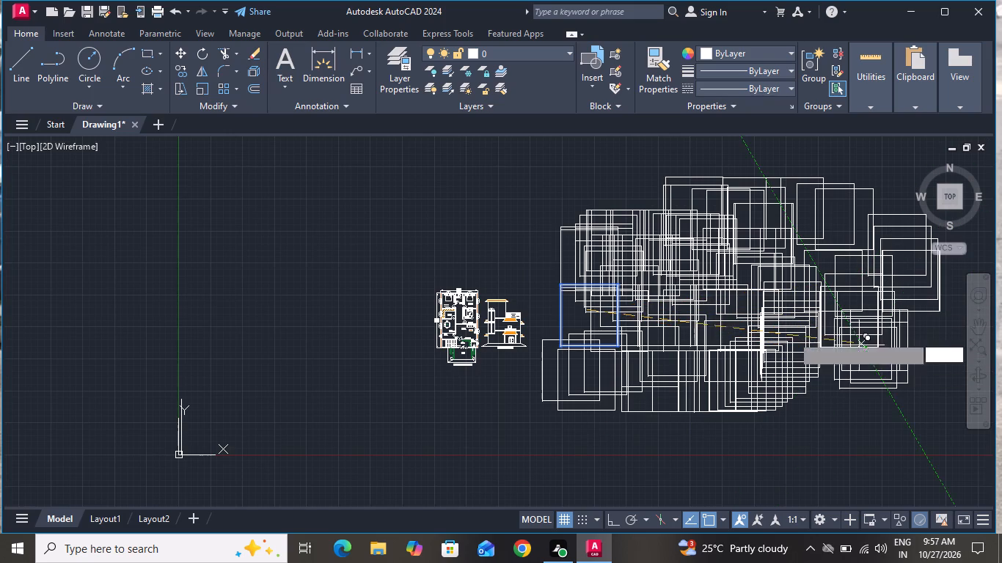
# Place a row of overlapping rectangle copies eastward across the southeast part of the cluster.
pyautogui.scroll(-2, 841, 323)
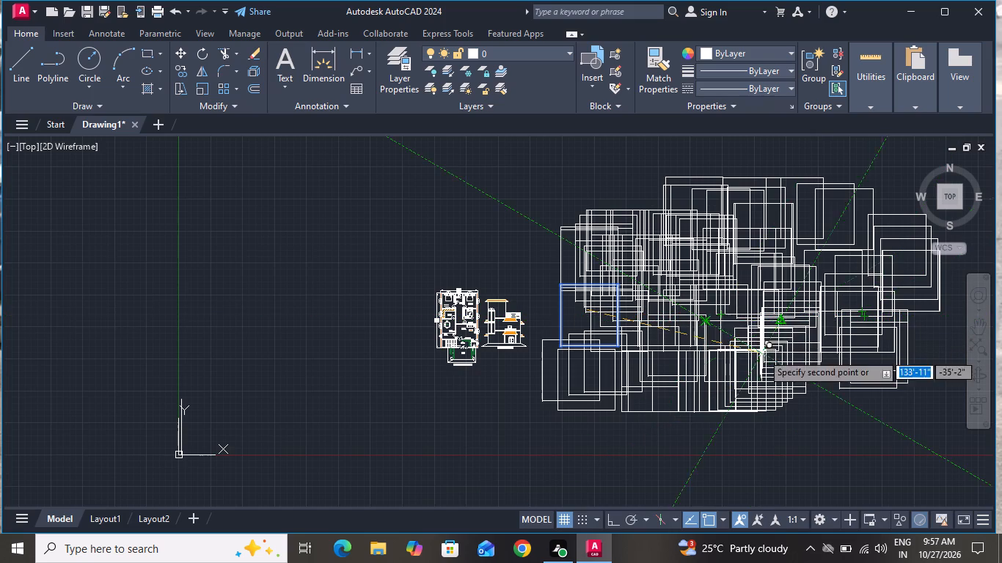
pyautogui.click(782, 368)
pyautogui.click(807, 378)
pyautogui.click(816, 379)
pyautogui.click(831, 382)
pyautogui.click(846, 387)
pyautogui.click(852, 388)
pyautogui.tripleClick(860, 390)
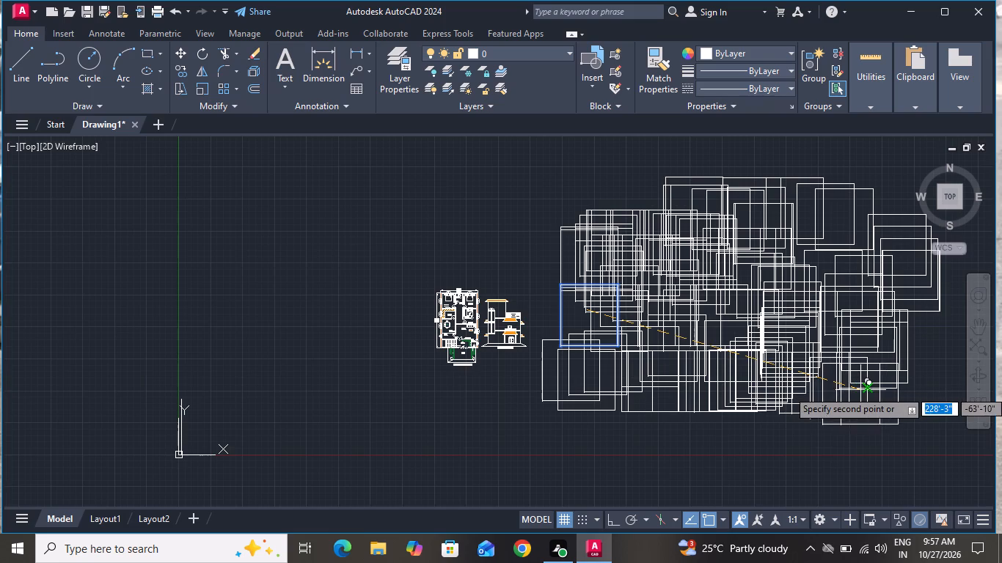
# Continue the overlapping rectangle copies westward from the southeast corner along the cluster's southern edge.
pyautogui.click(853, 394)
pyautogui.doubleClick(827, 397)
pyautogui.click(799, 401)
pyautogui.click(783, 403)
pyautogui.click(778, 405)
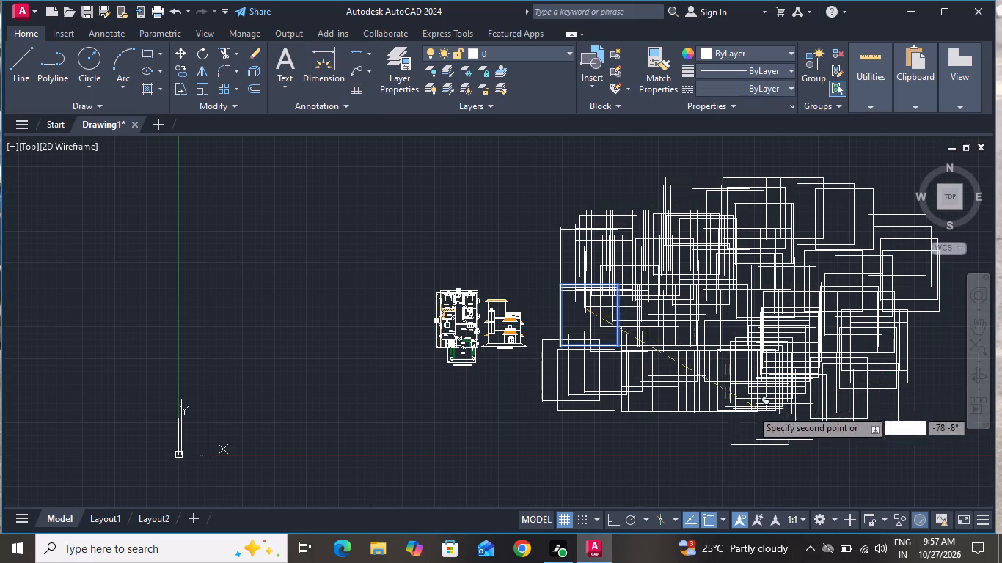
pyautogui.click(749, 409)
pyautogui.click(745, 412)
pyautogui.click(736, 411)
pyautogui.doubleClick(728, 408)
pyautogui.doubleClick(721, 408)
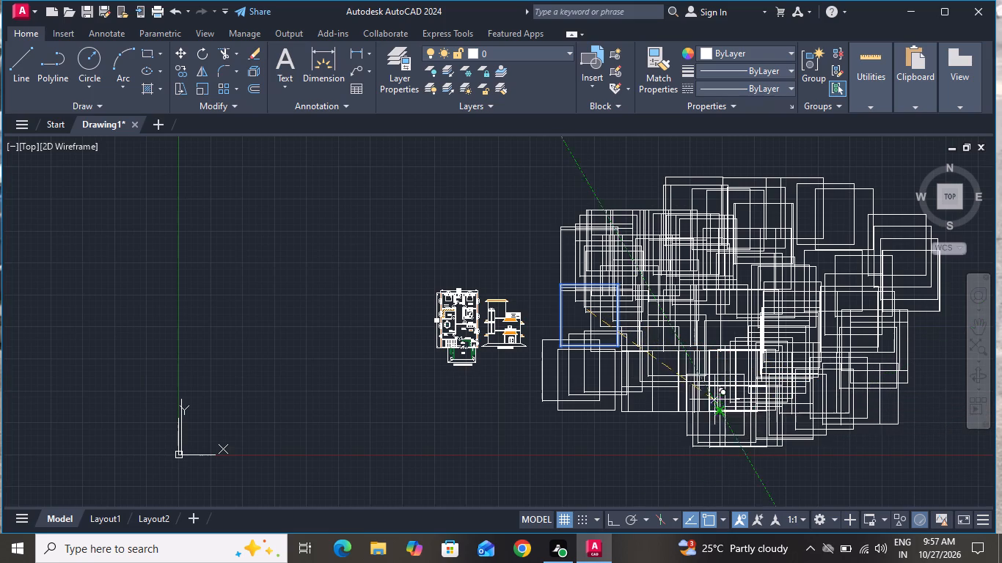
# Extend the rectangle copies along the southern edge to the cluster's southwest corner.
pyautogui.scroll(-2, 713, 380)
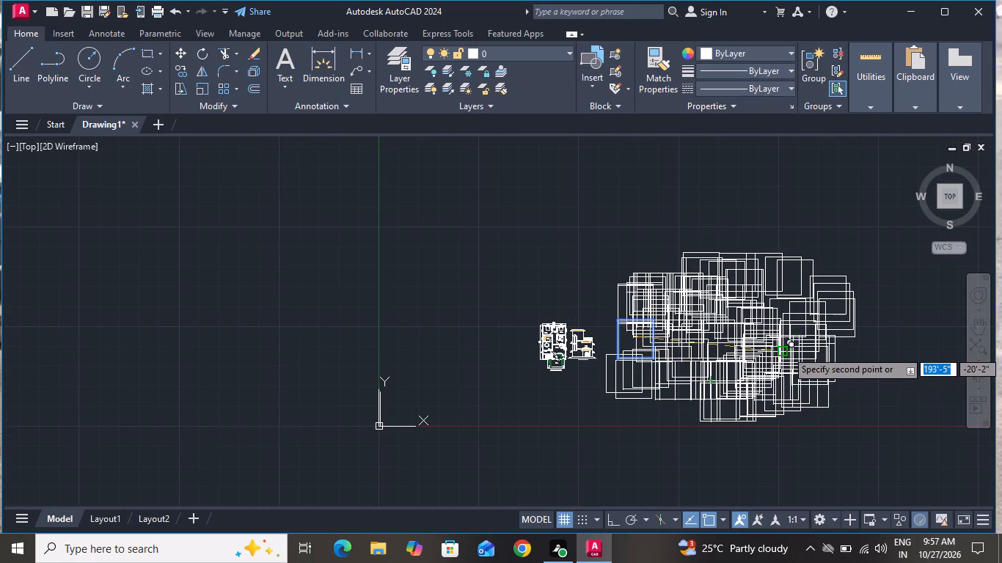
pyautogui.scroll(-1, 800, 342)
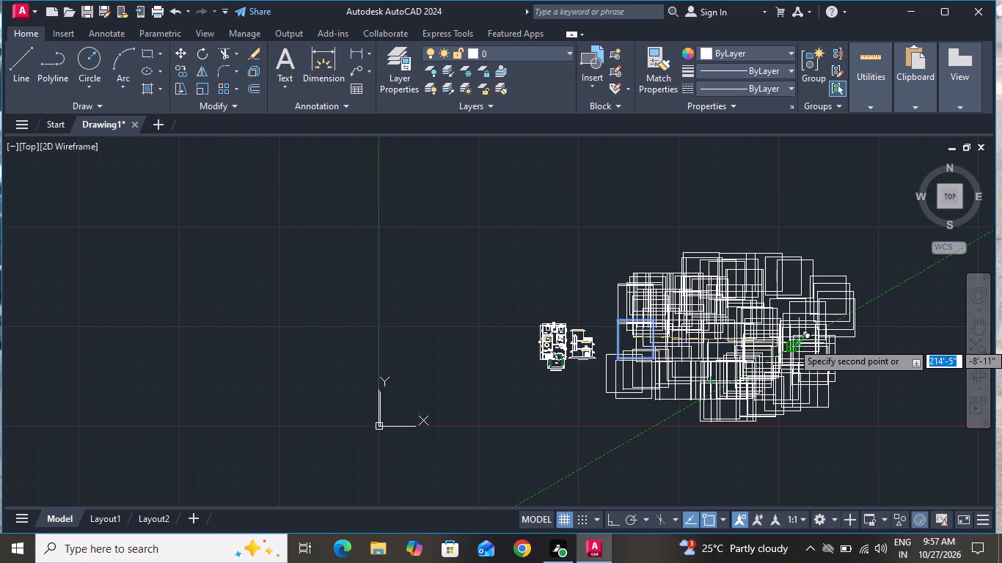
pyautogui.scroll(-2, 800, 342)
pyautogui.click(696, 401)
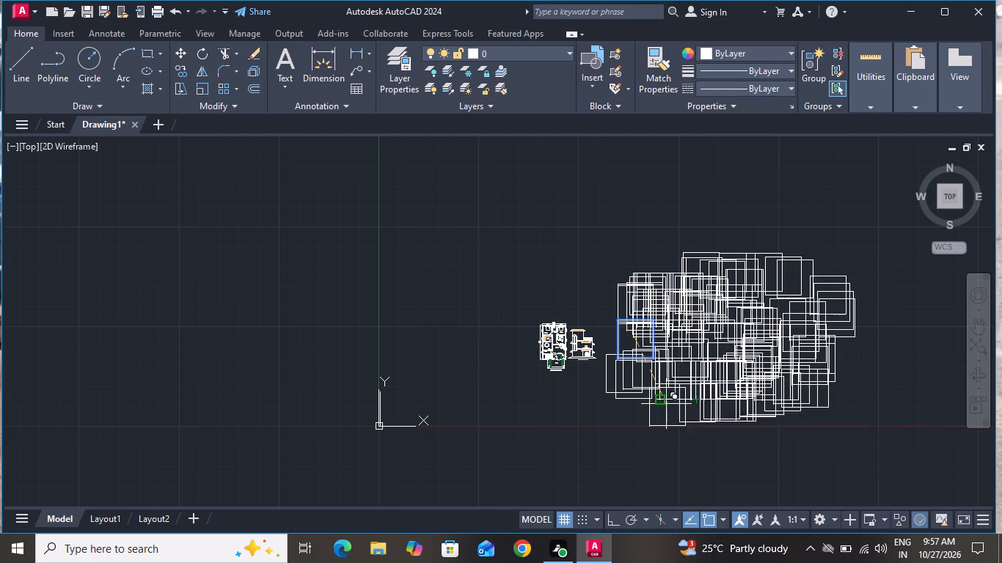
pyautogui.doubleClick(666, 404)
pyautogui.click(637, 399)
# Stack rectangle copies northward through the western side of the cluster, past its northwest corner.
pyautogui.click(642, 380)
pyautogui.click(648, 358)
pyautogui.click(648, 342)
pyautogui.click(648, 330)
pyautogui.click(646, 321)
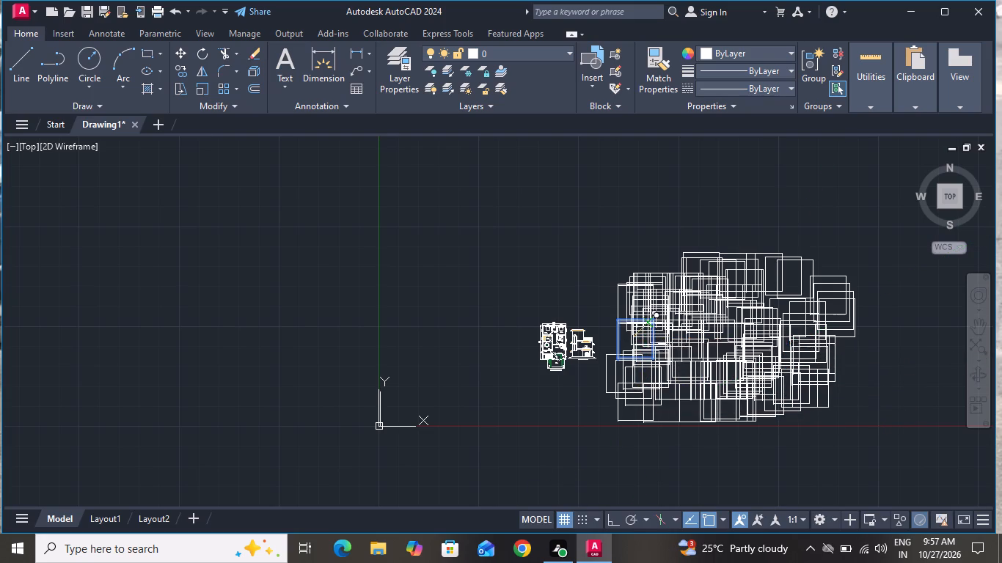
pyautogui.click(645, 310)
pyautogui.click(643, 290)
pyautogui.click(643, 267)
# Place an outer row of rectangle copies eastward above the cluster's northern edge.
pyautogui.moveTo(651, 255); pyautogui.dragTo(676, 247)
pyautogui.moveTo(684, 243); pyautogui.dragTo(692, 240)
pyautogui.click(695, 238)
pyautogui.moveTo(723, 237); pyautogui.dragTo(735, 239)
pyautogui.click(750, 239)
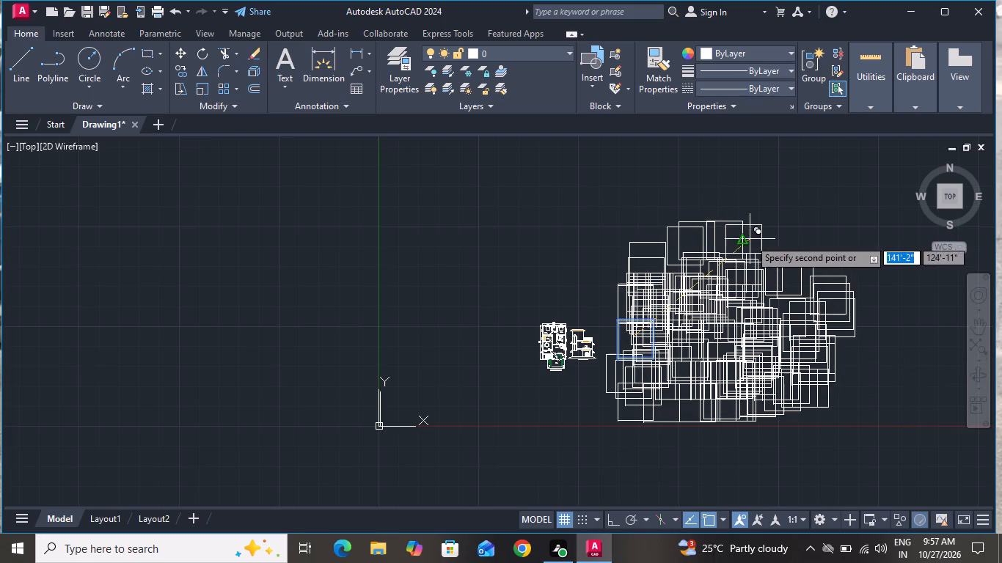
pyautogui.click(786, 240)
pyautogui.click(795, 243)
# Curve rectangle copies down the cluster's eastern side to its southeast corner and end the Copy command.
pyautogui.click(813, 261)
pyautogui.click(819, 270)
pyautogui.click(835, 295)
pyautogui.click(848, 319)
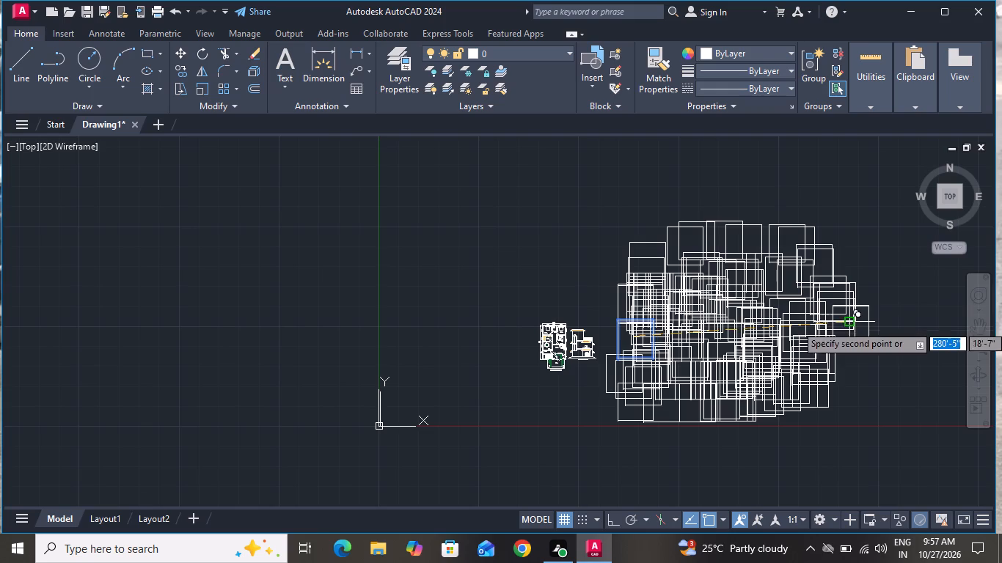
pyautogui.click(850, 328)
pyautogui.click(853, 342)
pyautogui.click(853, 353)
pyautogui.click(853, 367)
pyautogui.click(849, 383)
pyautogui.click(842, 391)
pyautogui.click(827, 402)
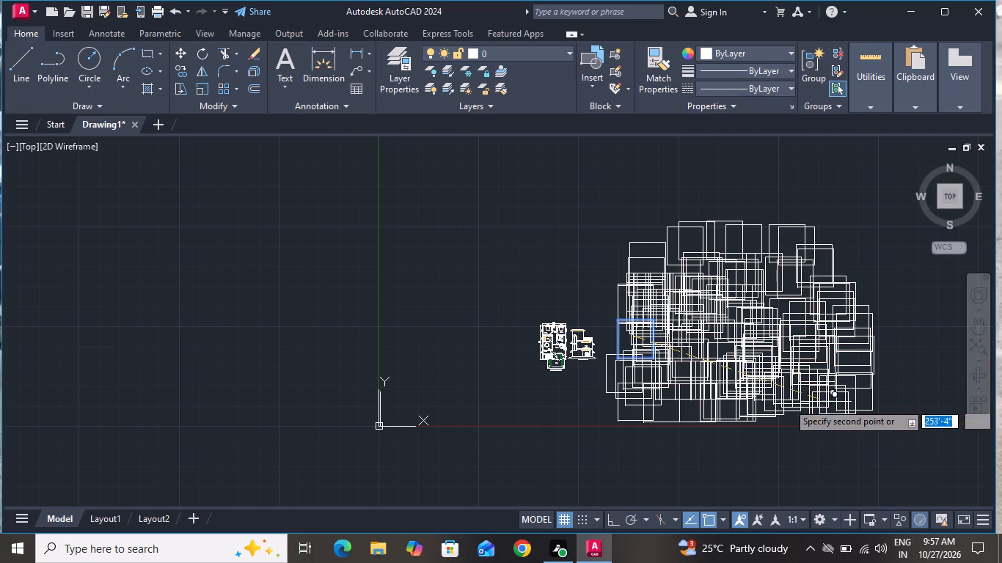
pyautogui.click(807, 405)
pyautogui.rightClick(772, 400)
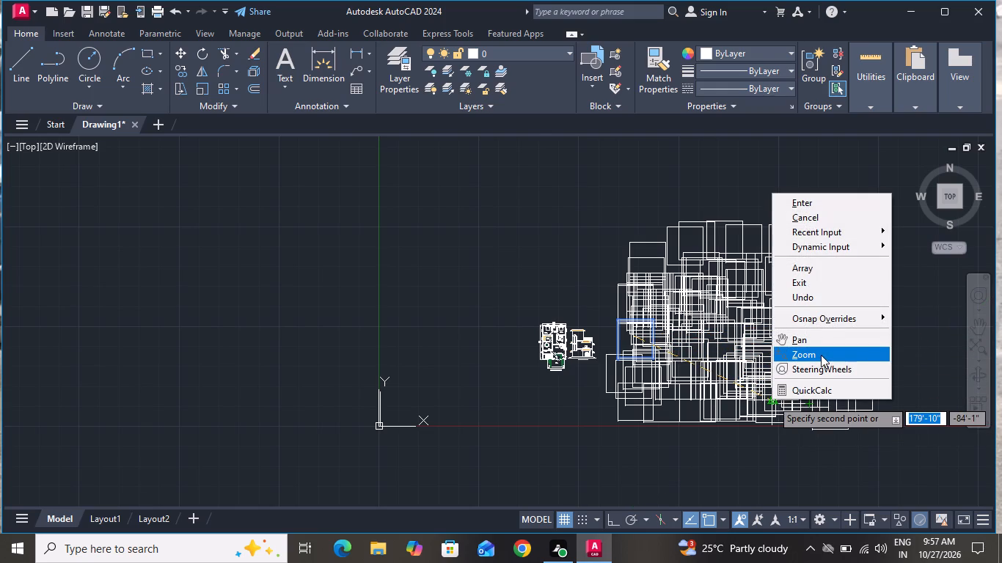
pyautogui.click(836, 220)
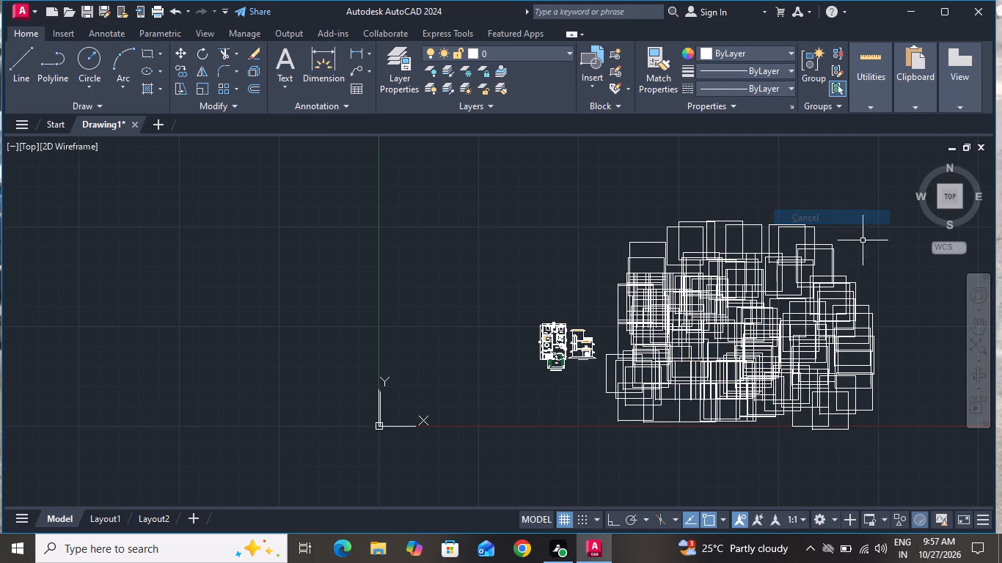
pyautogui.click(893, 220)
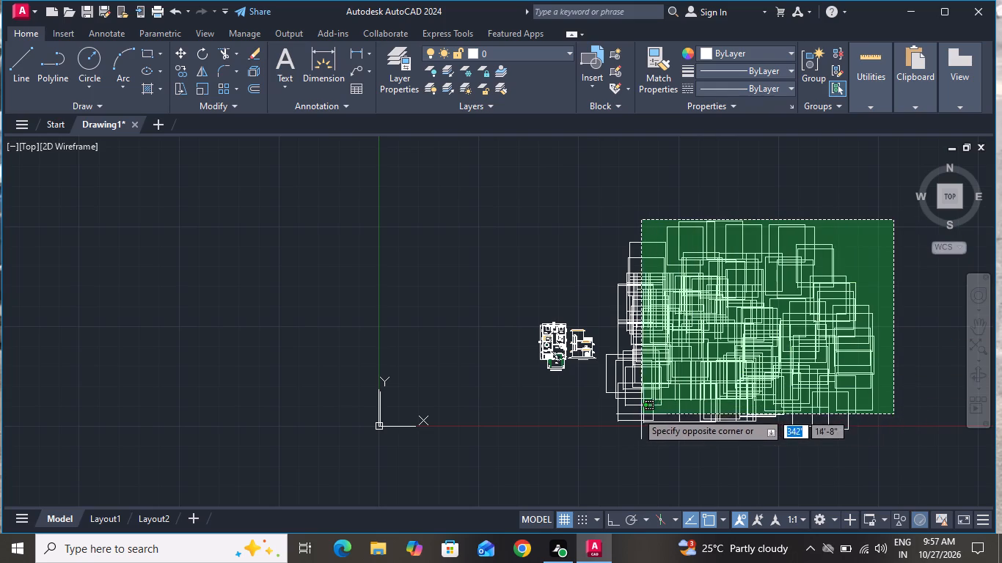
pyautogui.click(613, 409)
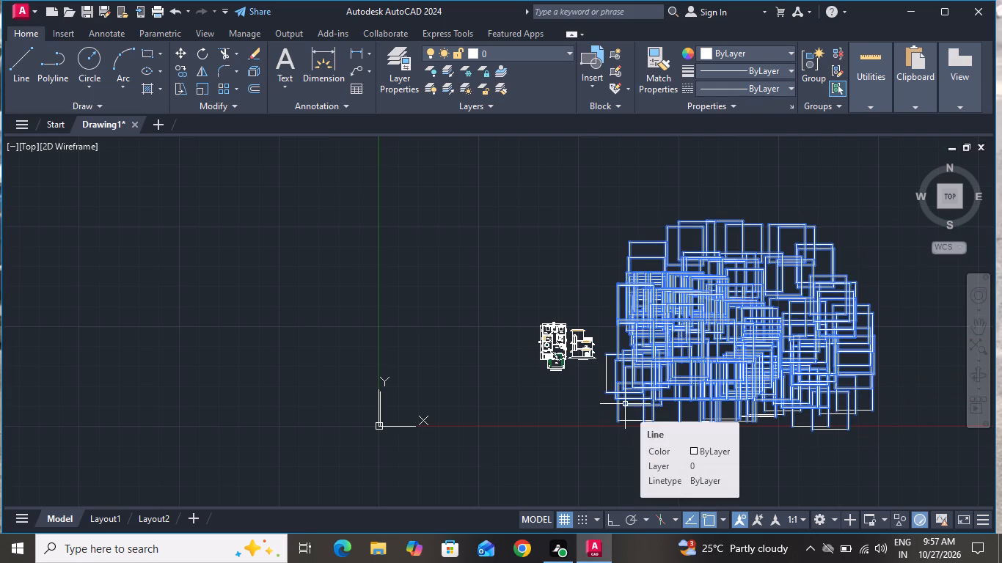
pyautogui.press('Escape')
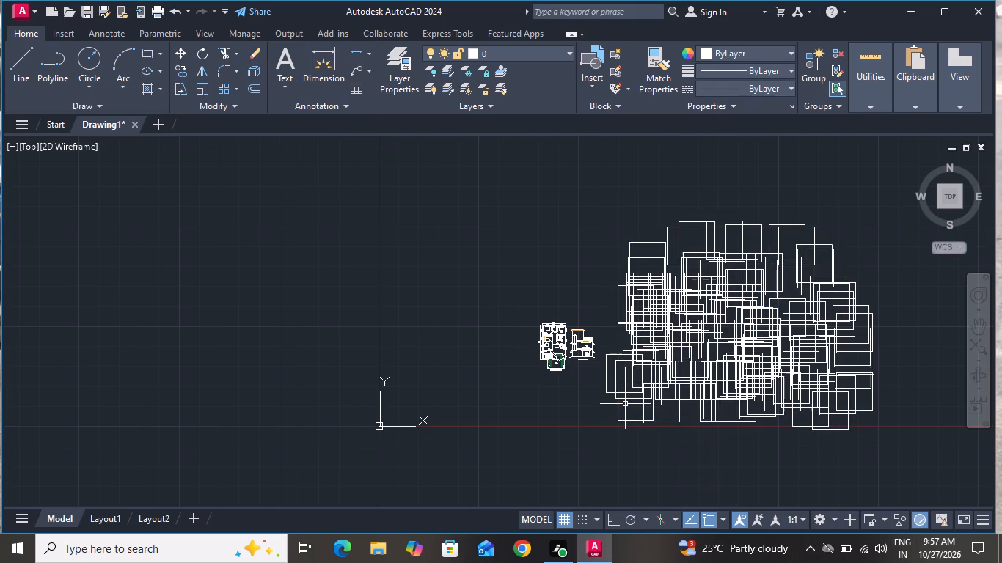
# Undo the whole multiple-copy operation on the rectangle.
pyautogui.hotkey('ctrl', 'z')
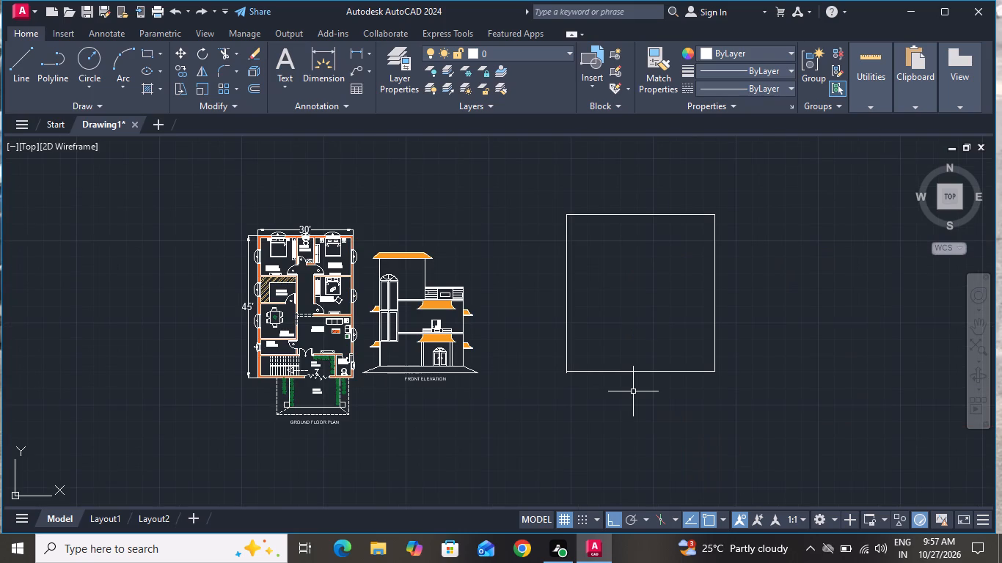
# Draw a circle centred inside the rectangle, large enough to surround nearly all of it.
pyautogui.scroll(-1, 674, 330)
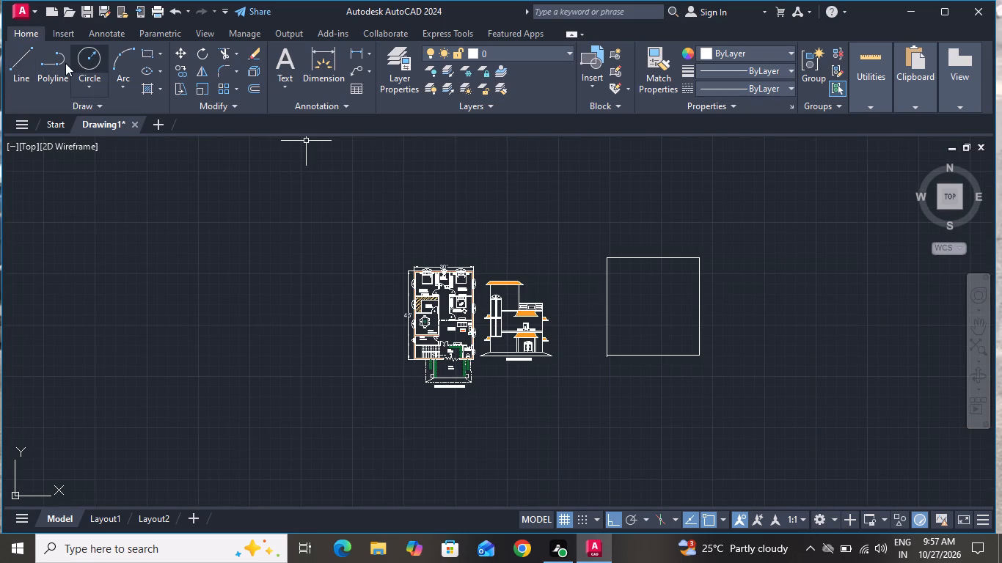
pyautogui.click(93, 60)
pyautogui.click(646, 300)
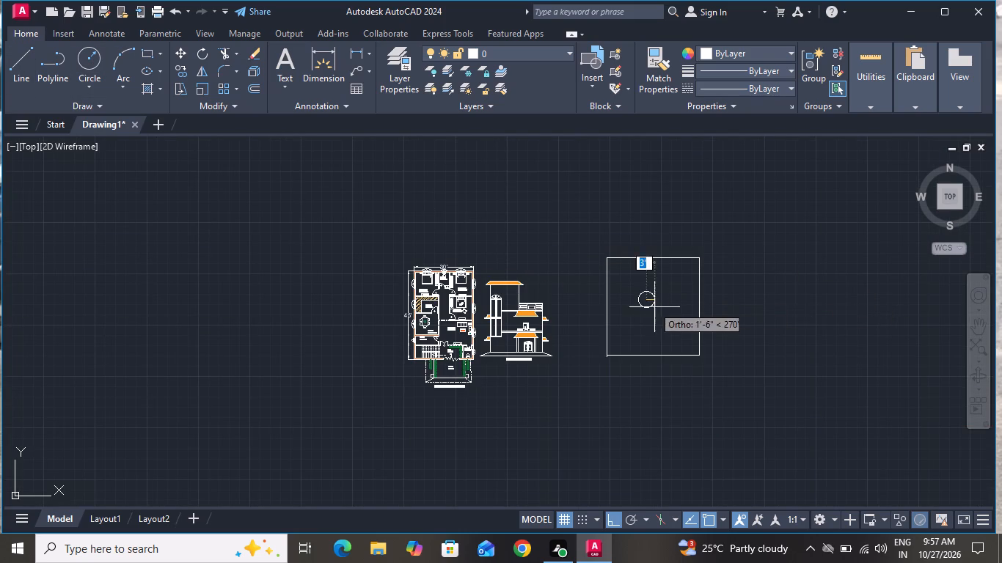
pyautogui.click(671, 372)
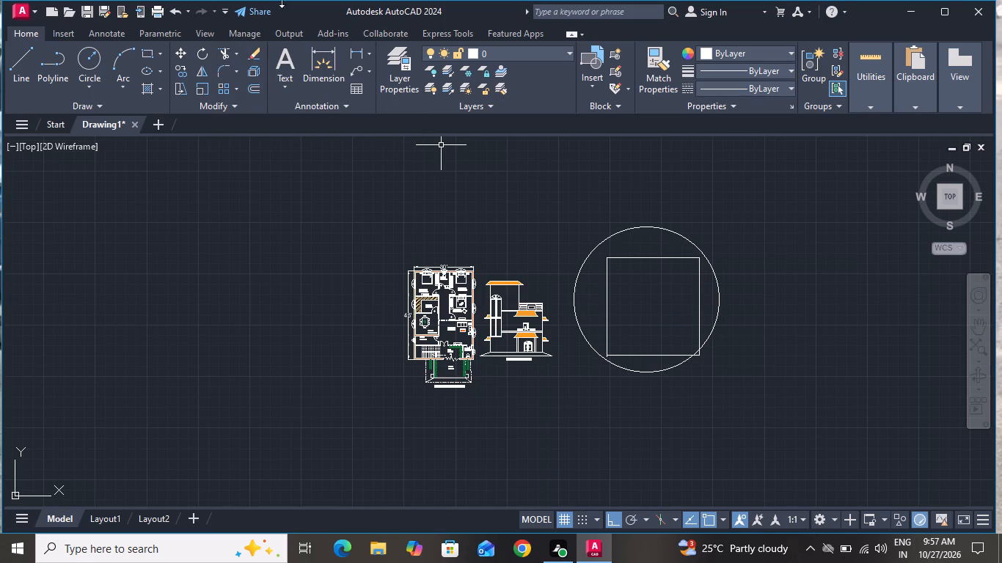
# Draw a second, smaller circle centred southeast of the first one's centre, reaching the rectangle's northern edge.
pyautogui.click(96, 57)
pyautogui.click(674, 316)
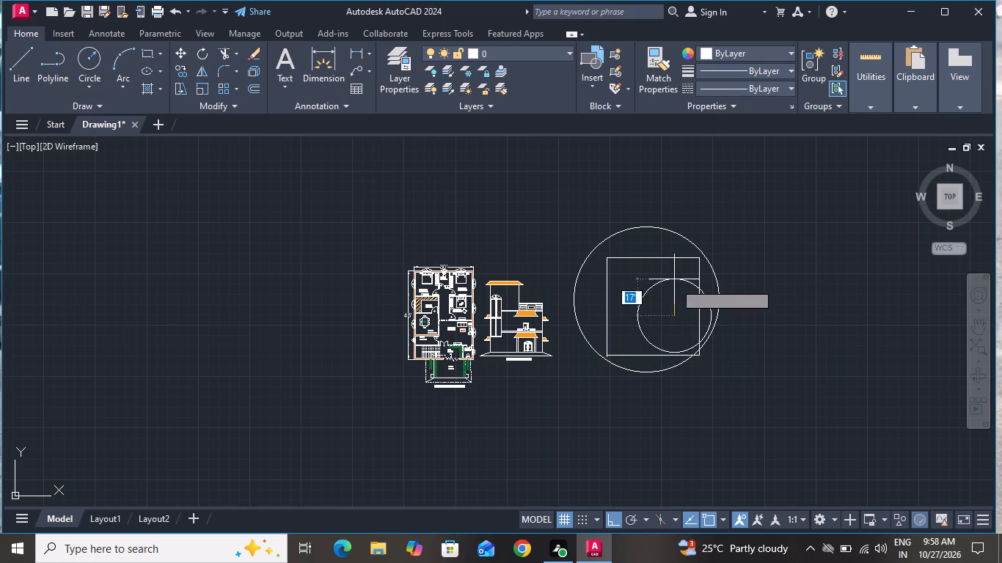
pyautogui.click(675, 262)
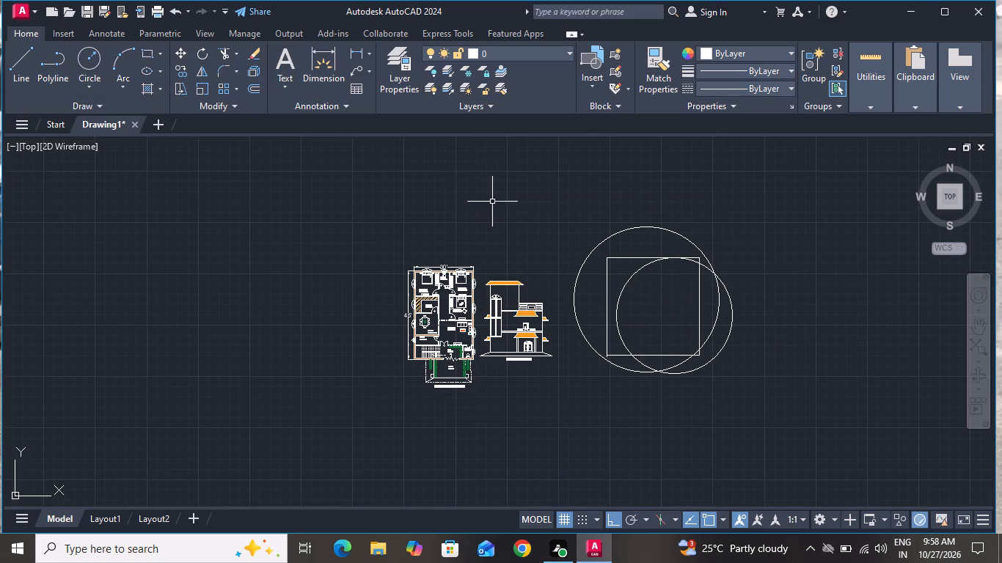
# Draw a third, larger circle centred on the rectangle's eastern edge near its southeast corner, overlapping both circles.
pyautogui.click(101, 59)
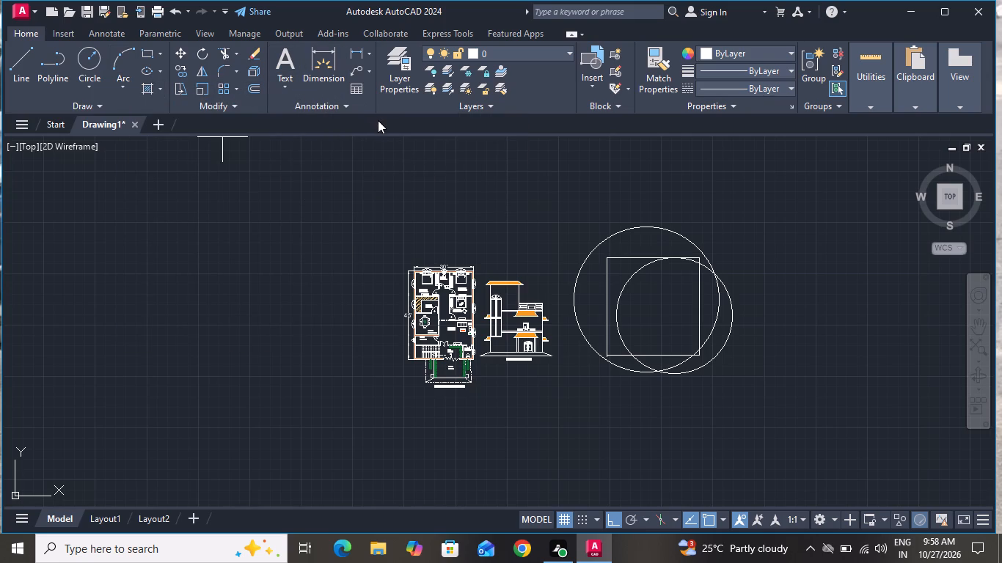
pyautogui.click(700, 341)
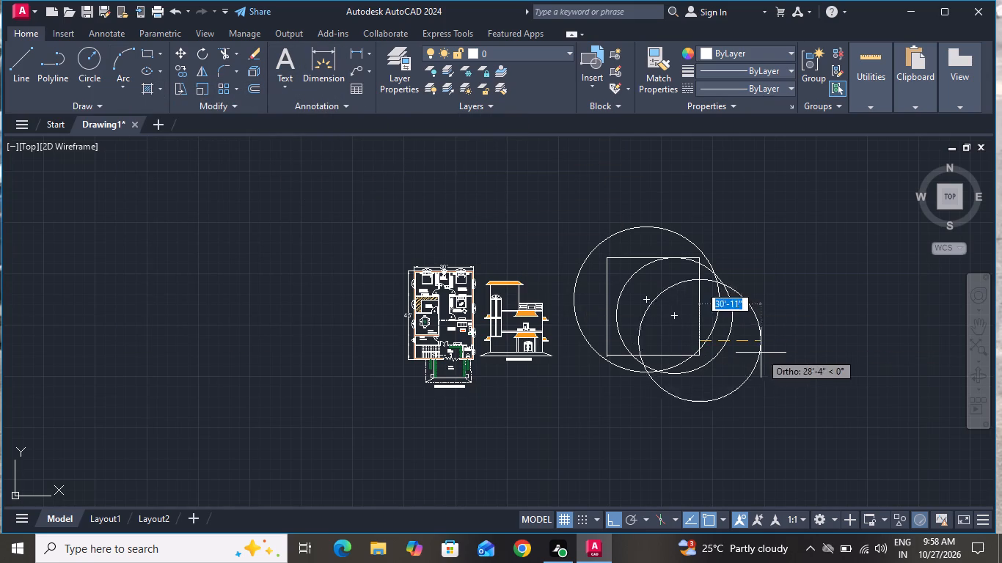
pyautogui.click(807, 365)
pyautogui.scroll(-2, 810, 359)
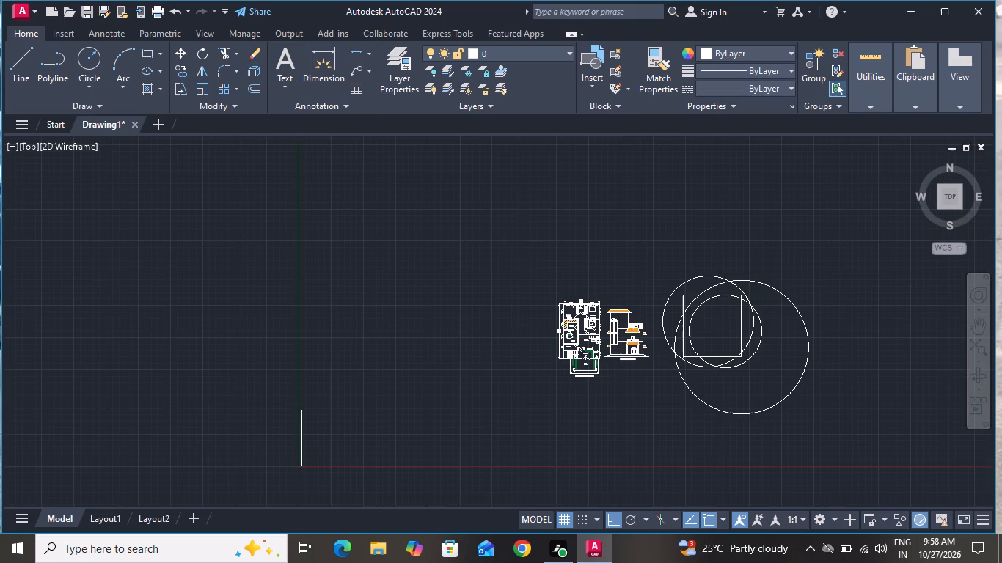
# Draw a small, wide rectangle south of the main rectangle, inside the lower part of the largest circle.
pyautogui.click(147, 49)
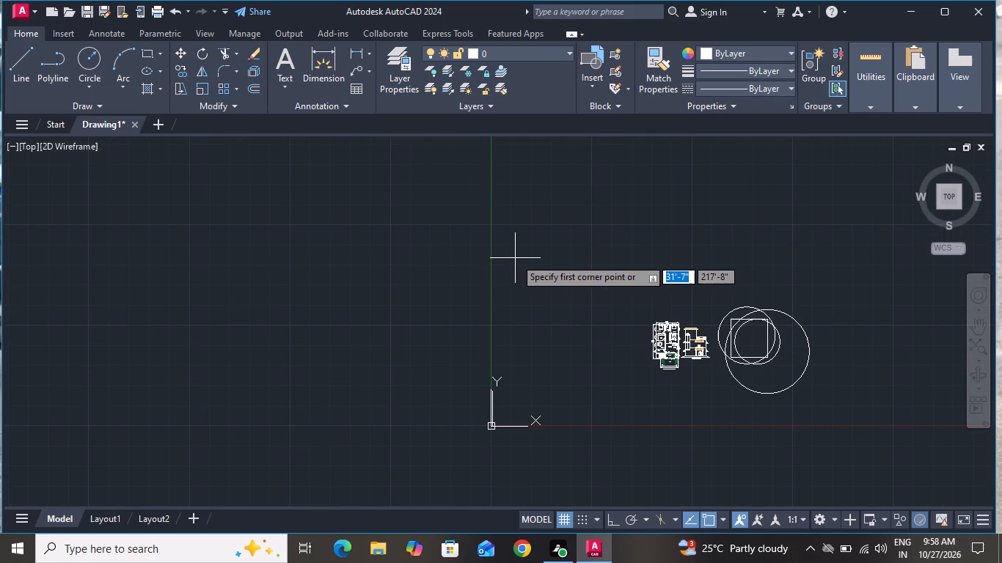
pyautogui.scroll(1, 526, 238)
pyautogui.scroll(-1, 572, 293)
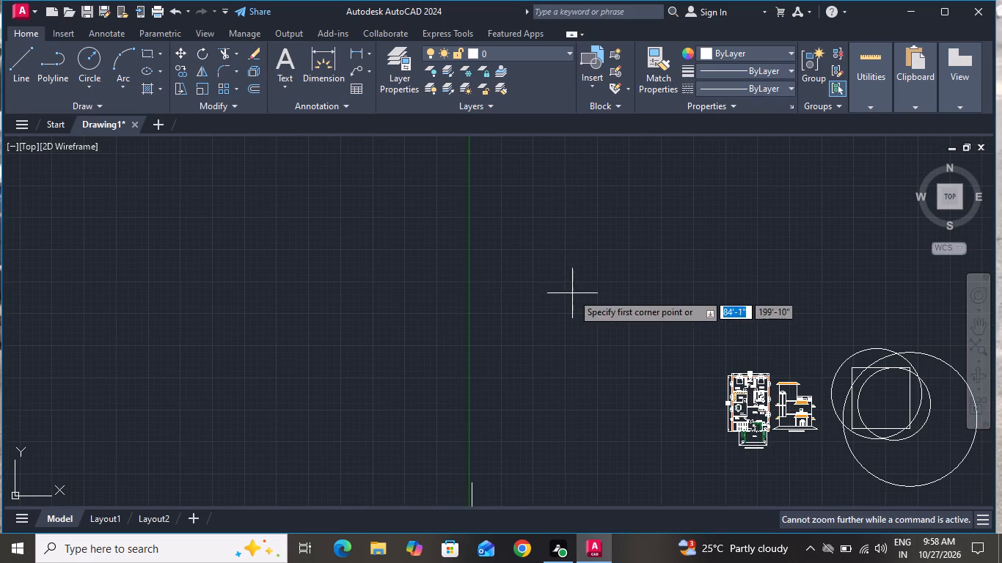
pyautogui.scroll(-1, 572, 293)
pyautogui.scroll(2, 910, 508)
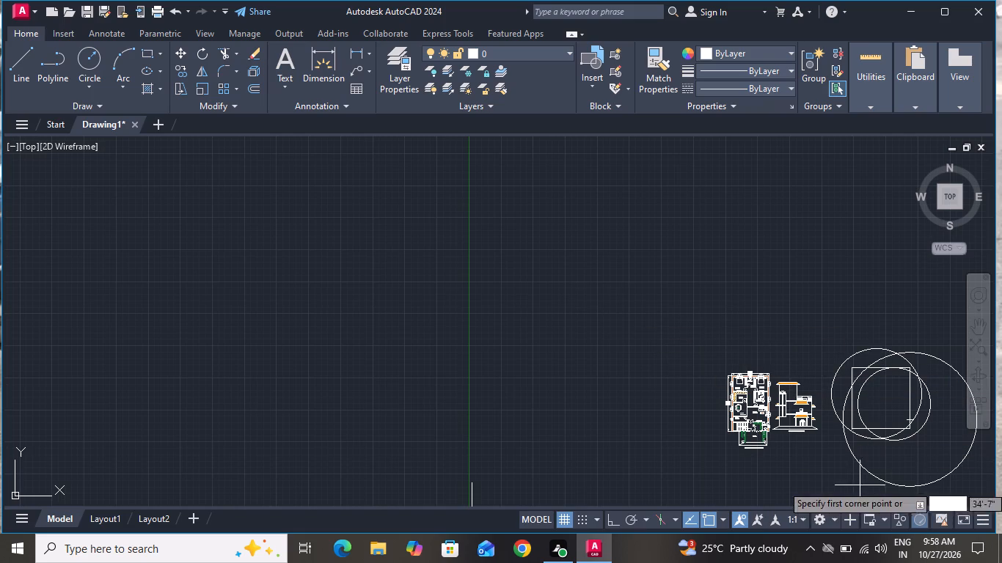
pyautogui.scroll(2, 825, 468)
pyautogui.scroll(-1, 753, 436)
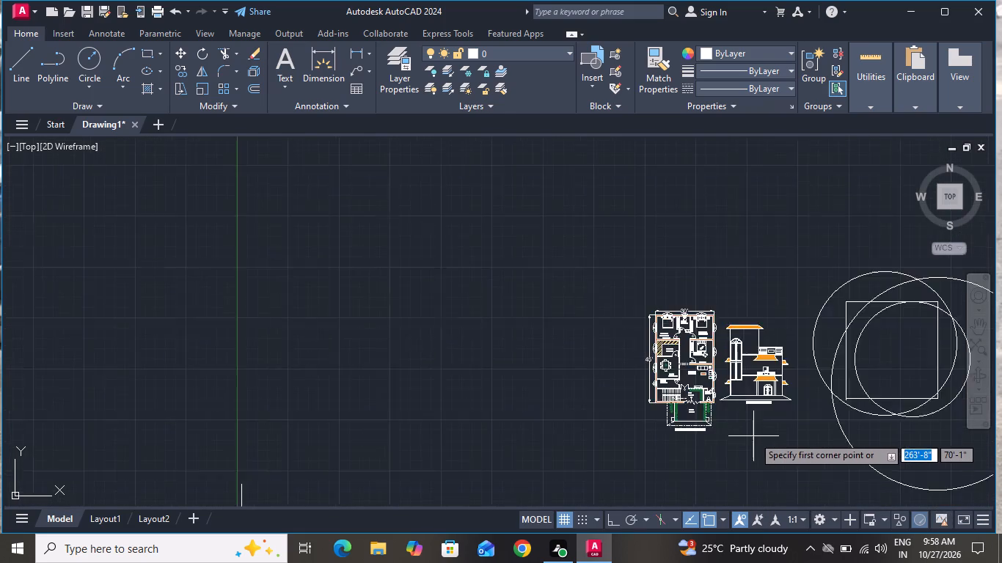
pyautogui.scroll(-1, 753, 436)
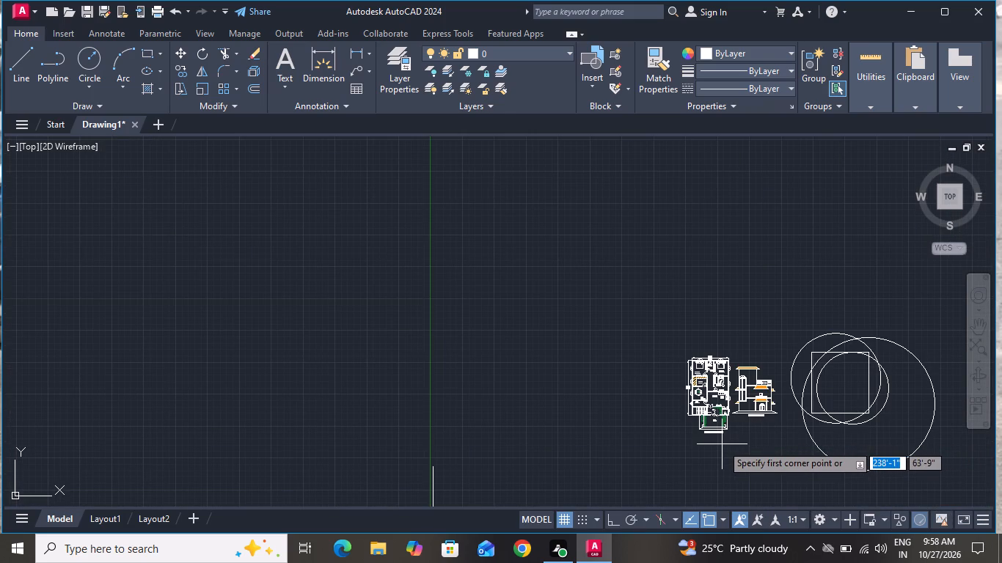
pyautogui.scroll(2, 721, 443)
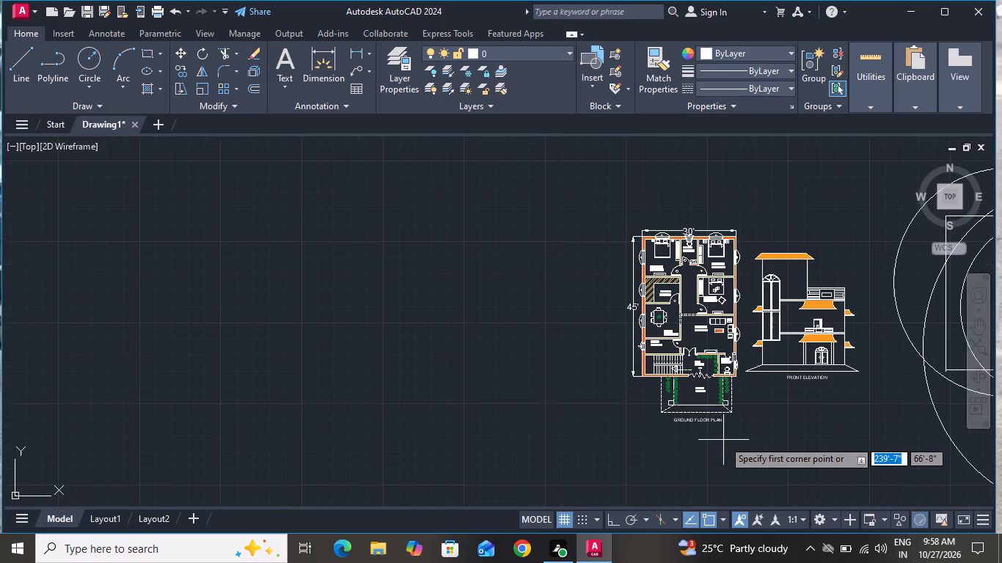
pyautogui.scroll(-2, 710, 435)
pyautogui.scroll(-2, 557, 394)
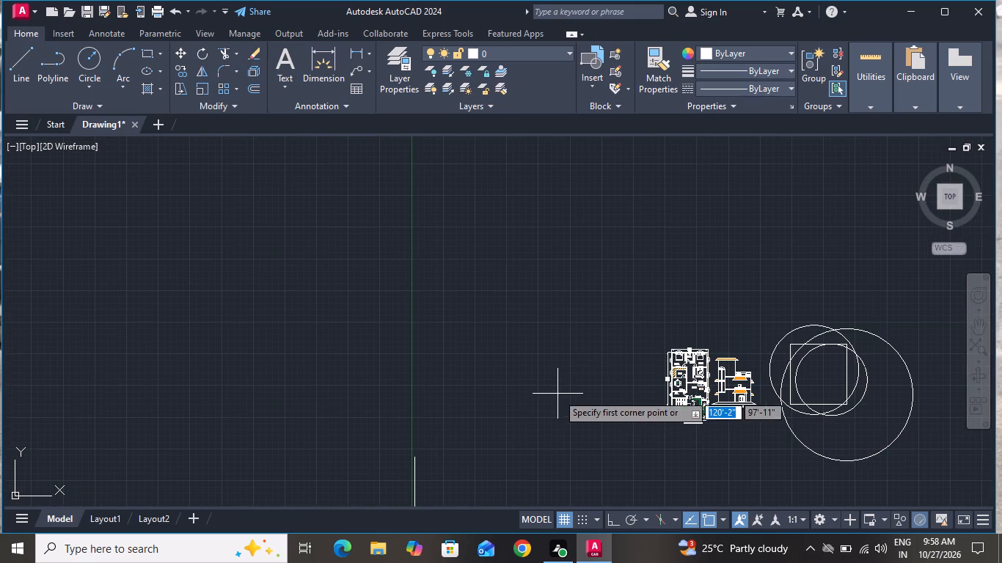
pyautogui.scroll(-2, 601, 390)
pyautogui.scroll(-2, 782, 430)
pyautogui.scroll(1, 890, 458)
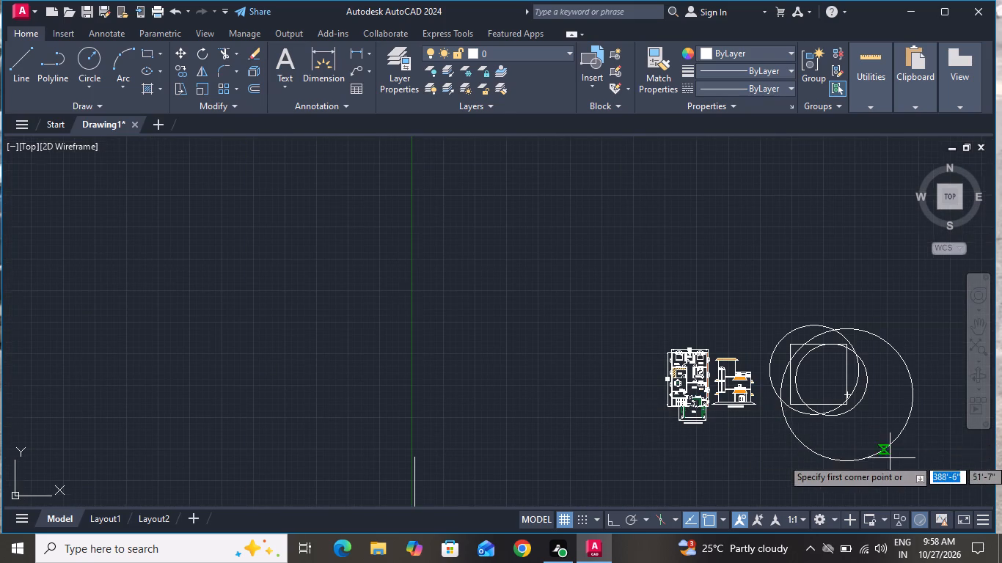
pyautogui.scroll(2, 890, 458)
pyautogui.click(760, 325)
pyautogui.click(685, 364)
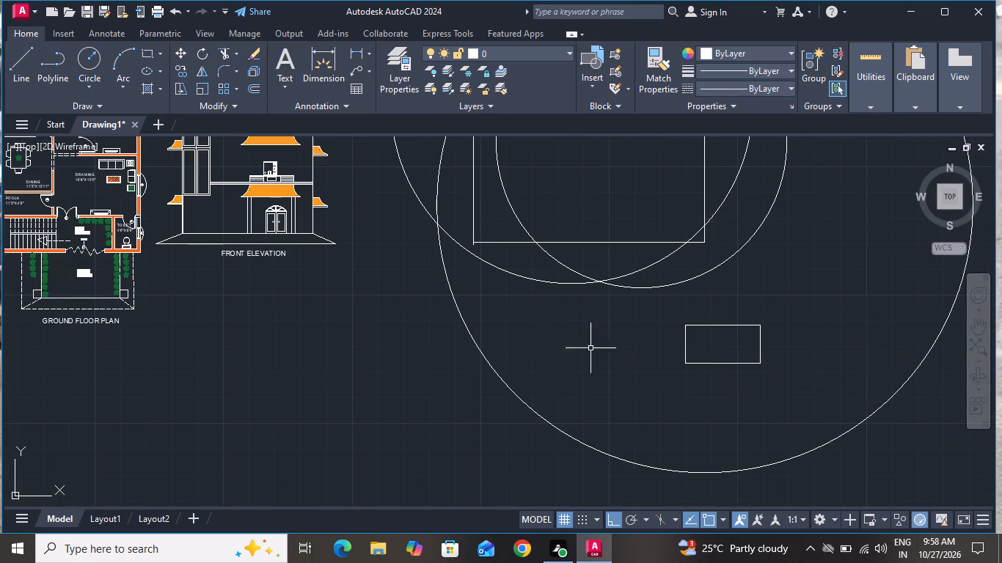
# Draw a second, slightly larger rectangle just west of the small one, inside the largest circle.
pyautogui.click(144, 51)
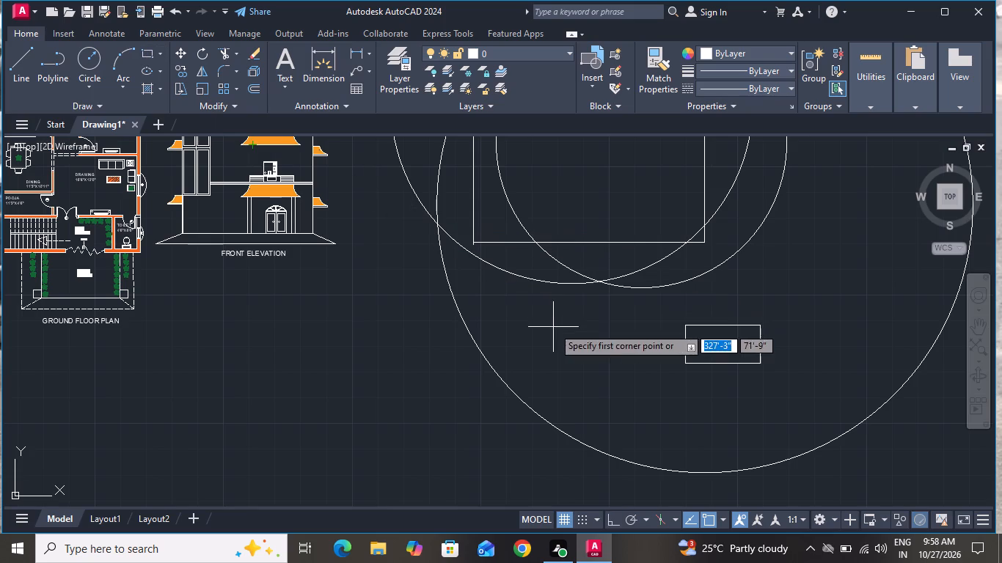
pyautogui.click(553, 327)
pyautogui.click(639, 398)
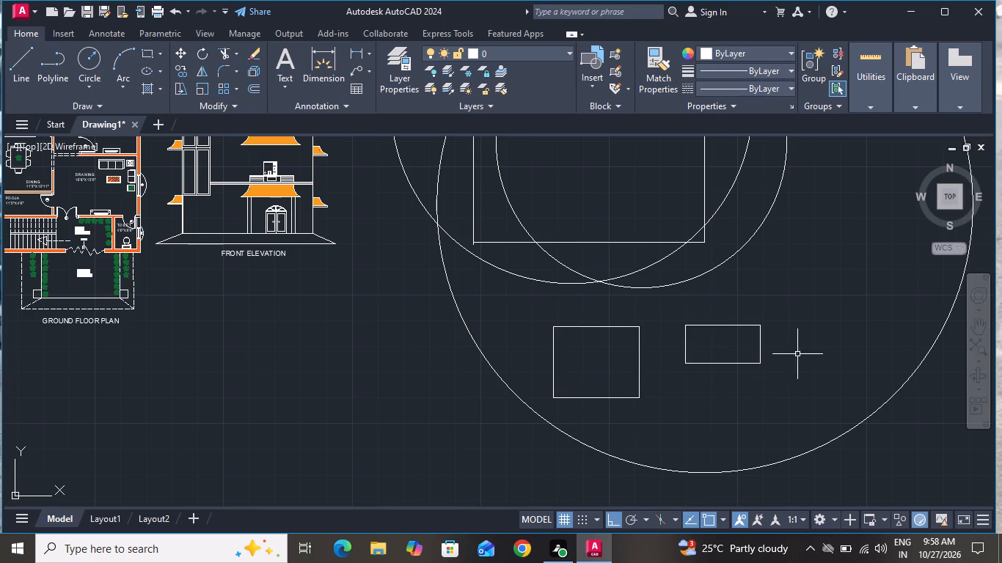
# Draw a small circle centred at the southeast corner of the western small rectangle, overlapping it.
pyautogui.click(84, 52)
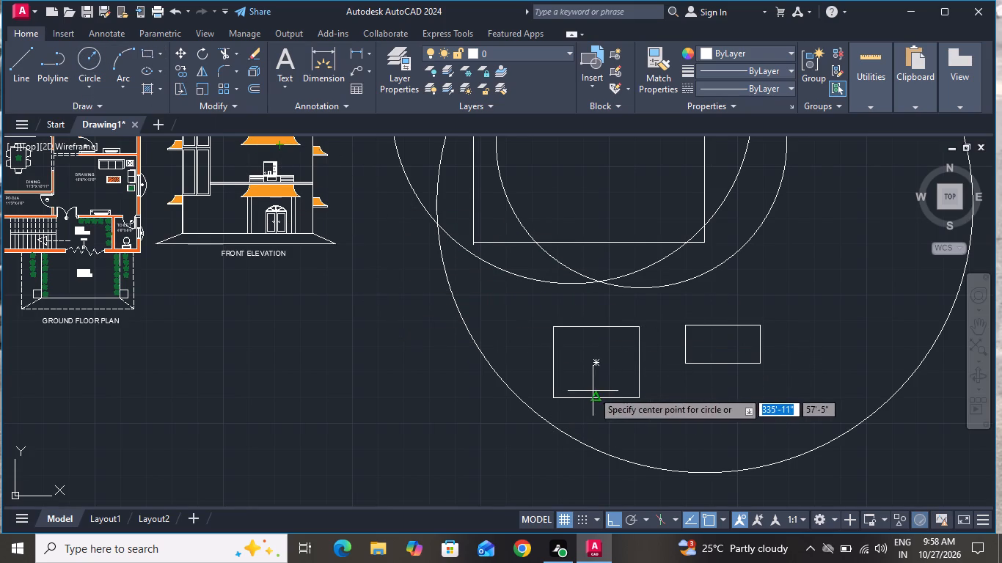
pyautogui.scroll(-1, 588, 395)
pyautogui.click(623, 402)
pyautogui.click(656, 406)
pyautogui.click(684, 411)
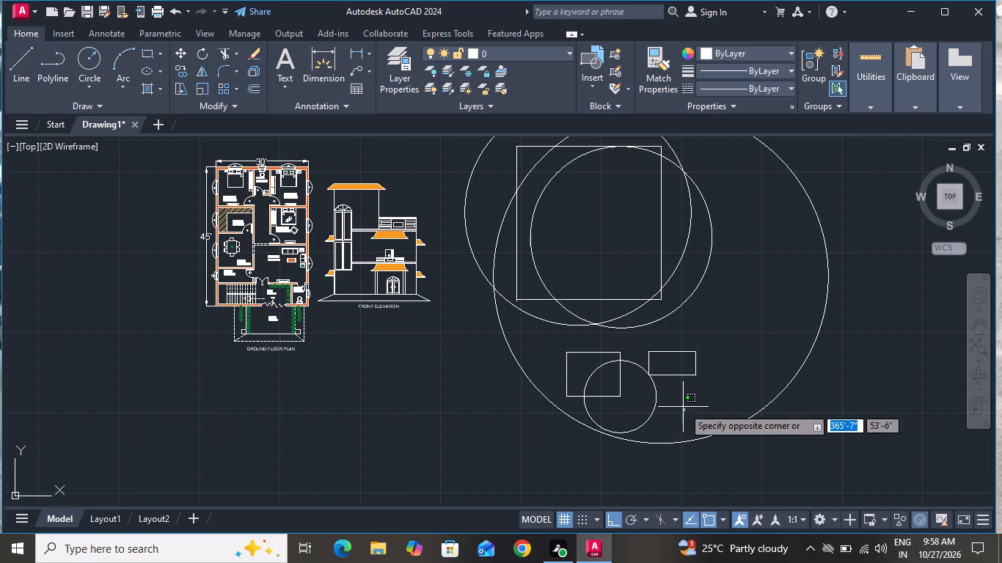
pyautogui.click(668, 396)
# Draw a small circle centred northeast of the eastern small rectangle, overlapping that rectangle's eastern end.
pyautogui.click(95, 45)
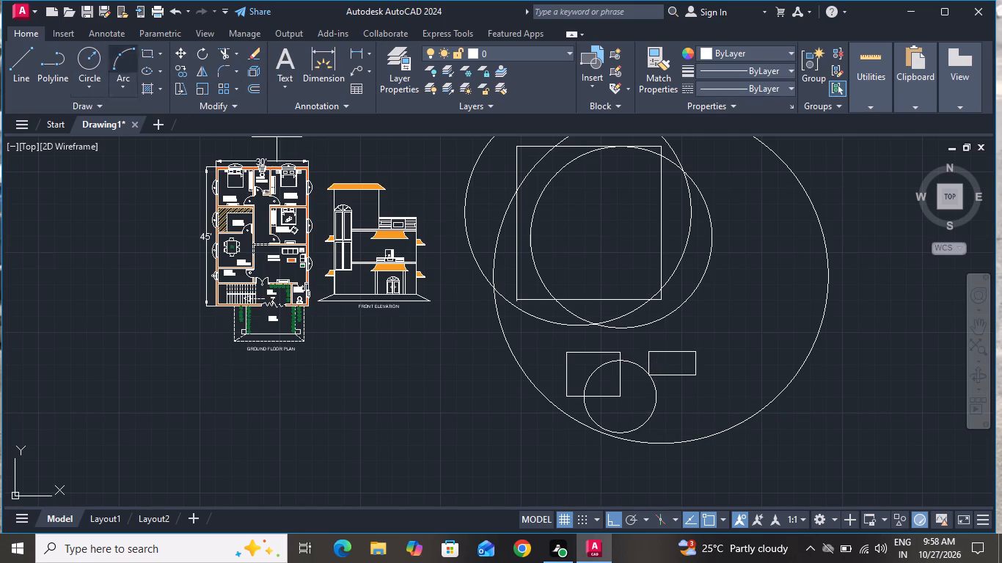
pyautogui.click(707, 320)
pyautogui.click(699, 367)
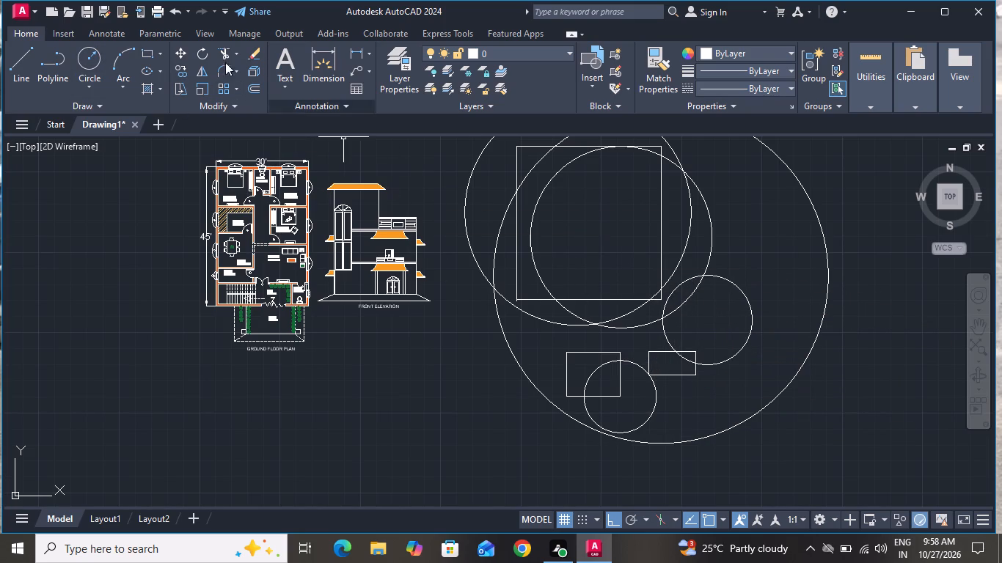
# Draw a large circle centred just north of the last small circle's centre, extending past the biggest circle's southern and eastern edges.
pyautogui.click(89, 54)
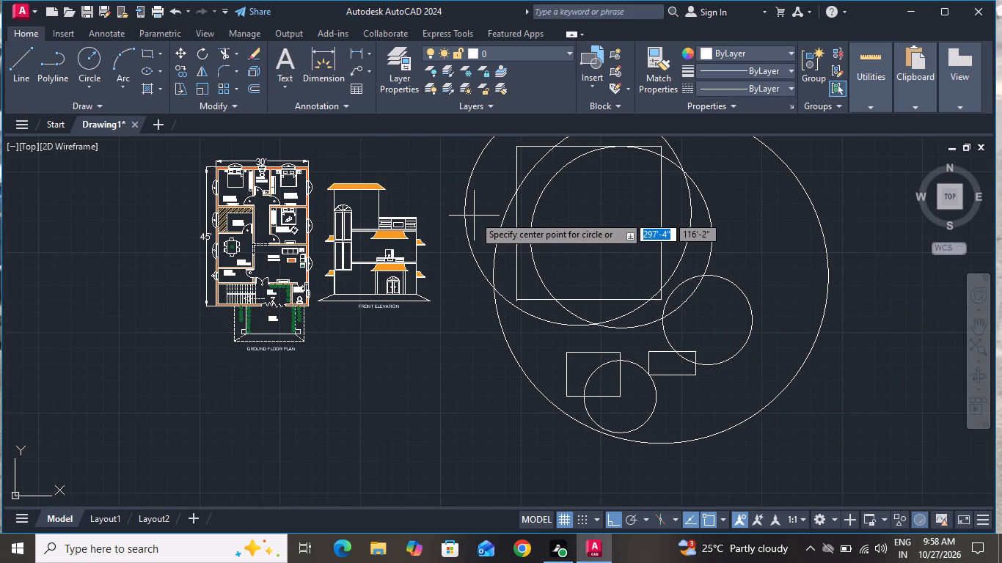
pyautogui.scroll(-2, 540, 243)
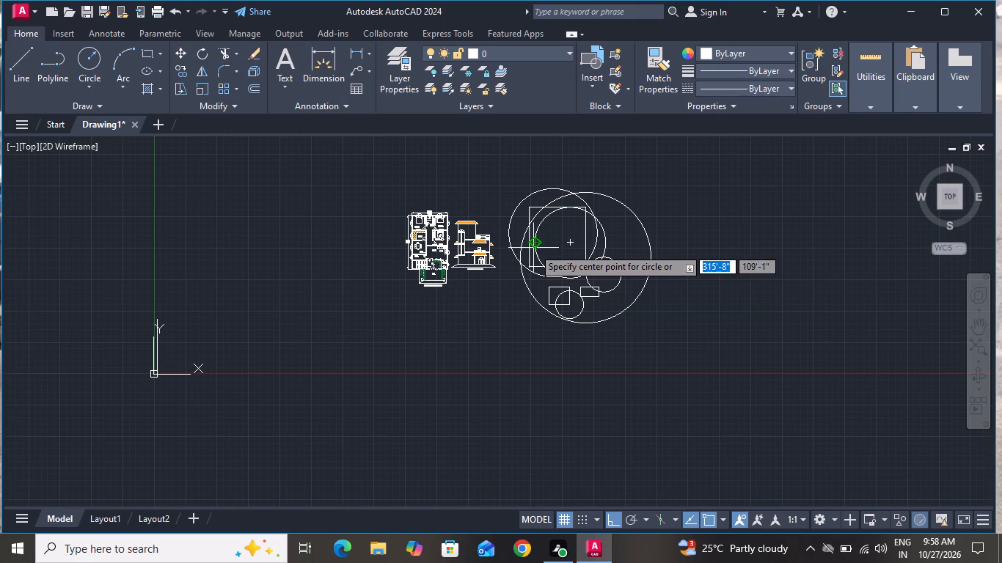
pyautogui.scroll(2, 599, 284)
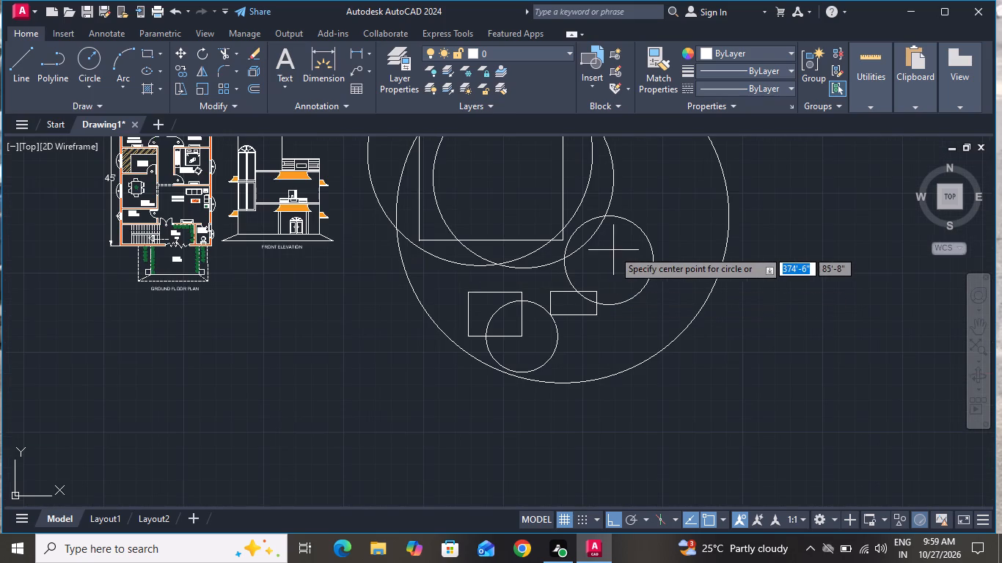
pyautogui.click(605, 246)
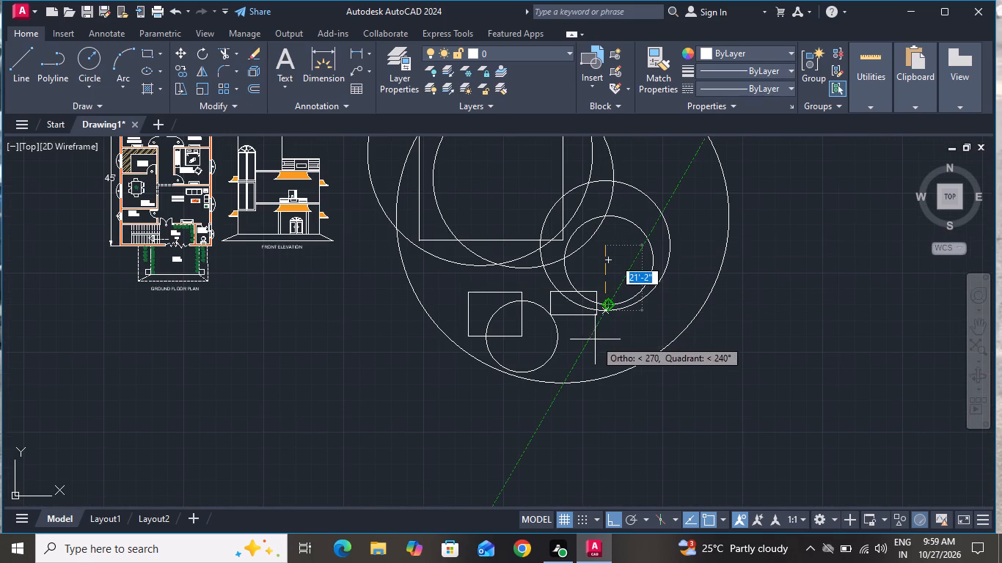
pyautogui.click(495, 352)
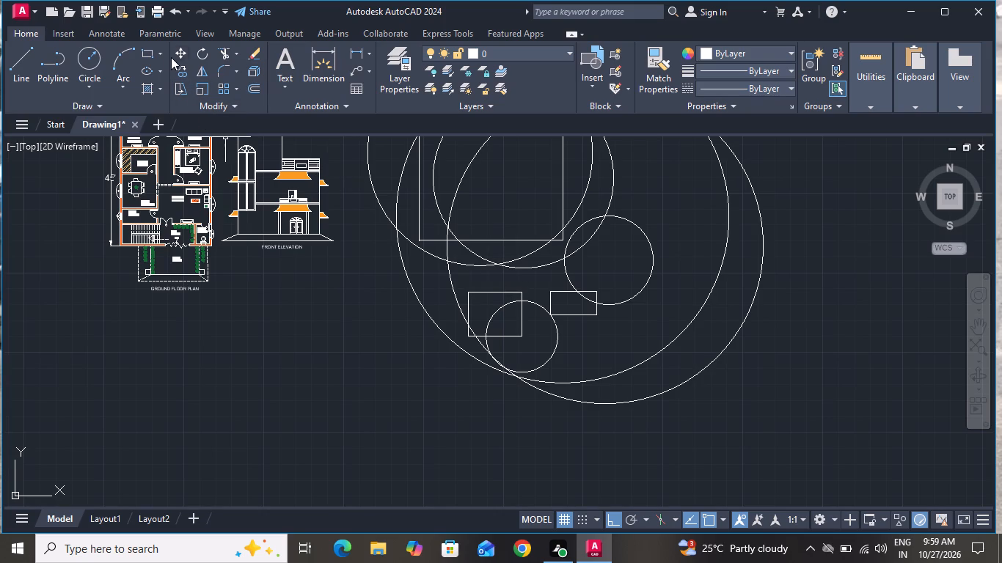
# Draw a small rectangle from the biggest circle's southern edge, extending southeast across the newest large circle.
pyautogui.click(146, 50)
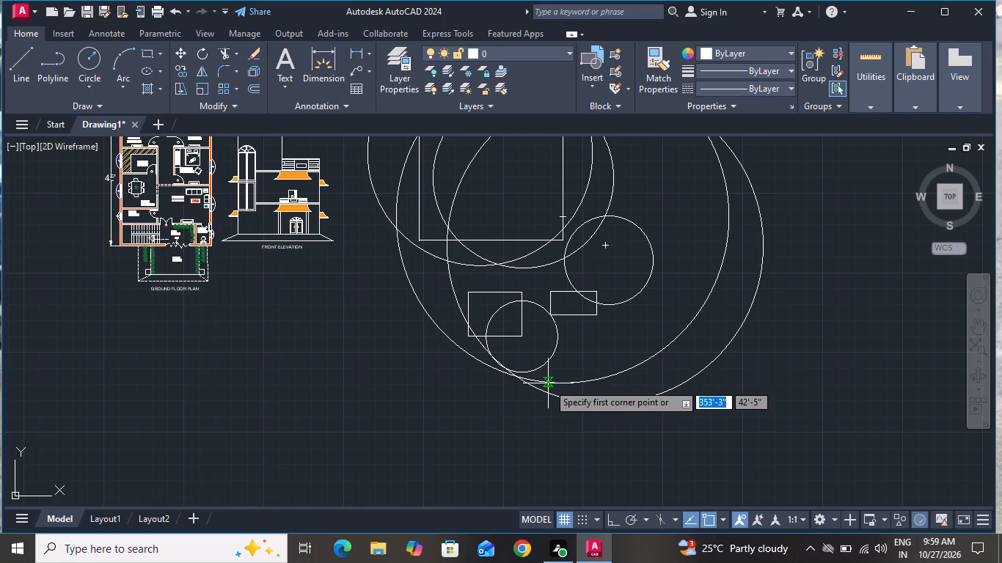
pyautogui.click(548, 383)
pyautogui.click(609, 416)
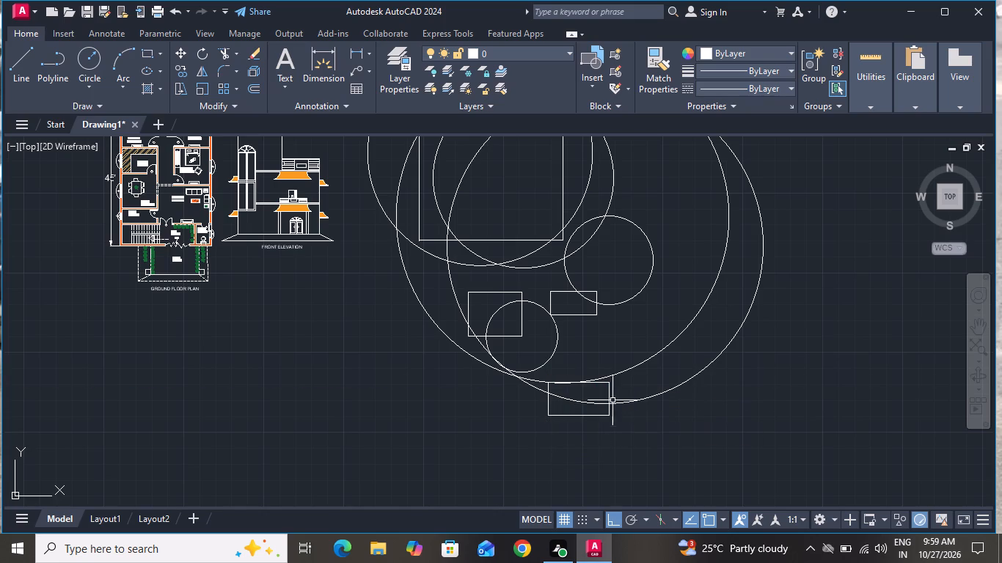
pyautogui.click(618, 369)
pyautogui.click(592, 384)
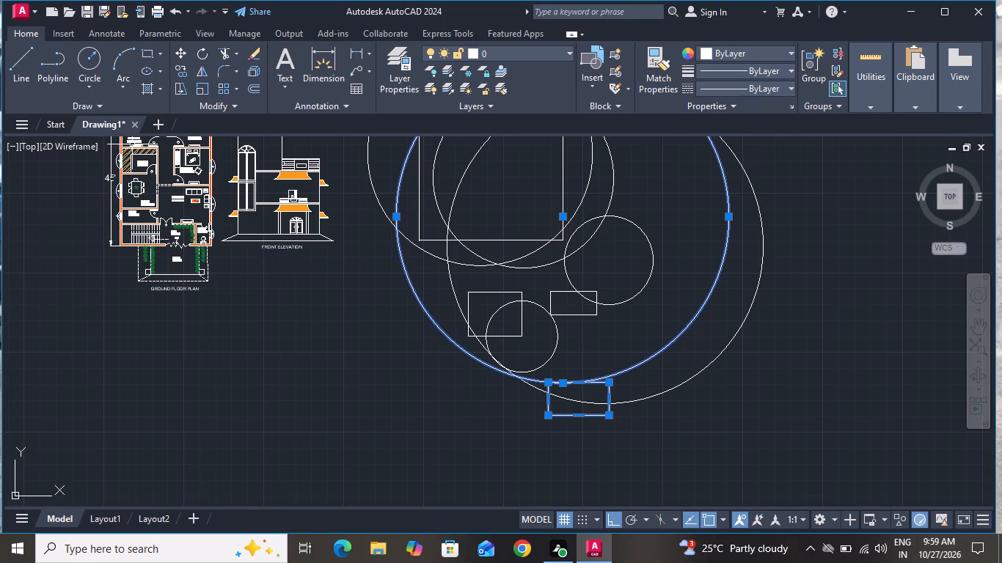
# Draw a large rectangle northeast of the circle group, starting inside the newest large circle's eastern side.
pyautogui.click(144, 57)
pyautogui.scroll(-1, 569, 562)
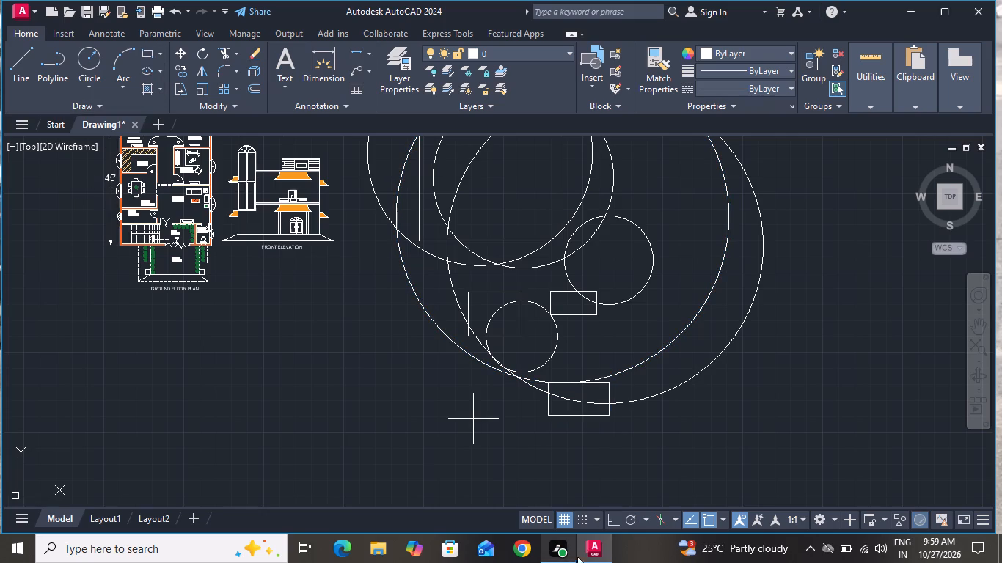
pyautogui.scroll(-1, 607, 436)
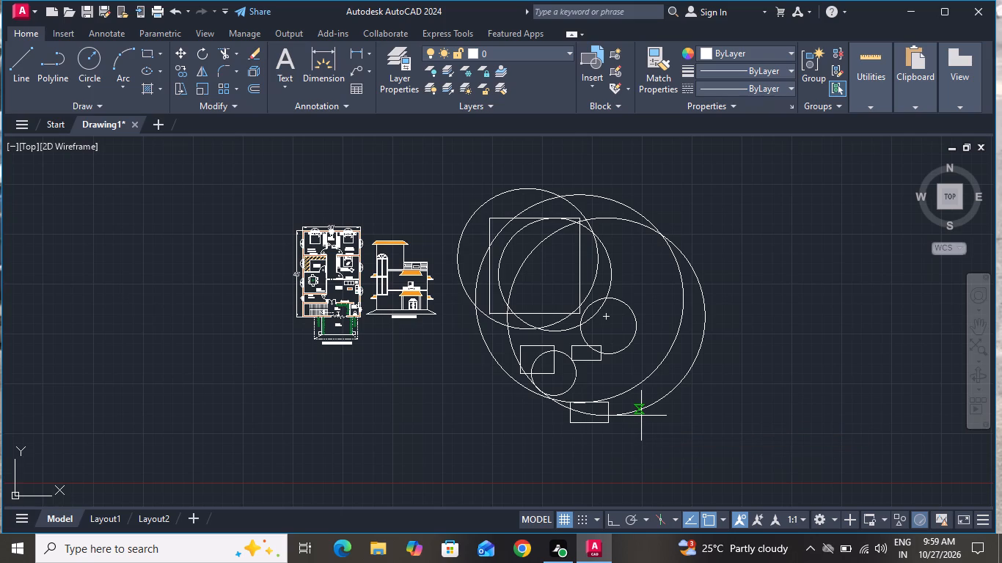
pyautogui.scroll(-3, 641, 416)
pyautogui.click(654, 342)
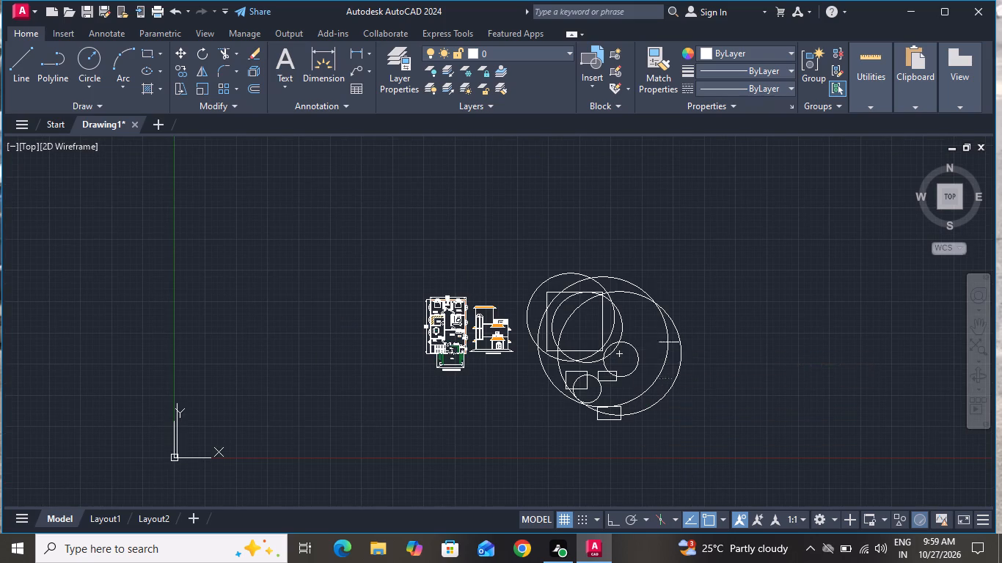
pyautogui.click(756, 259)
pyautogui.click(756, 249)
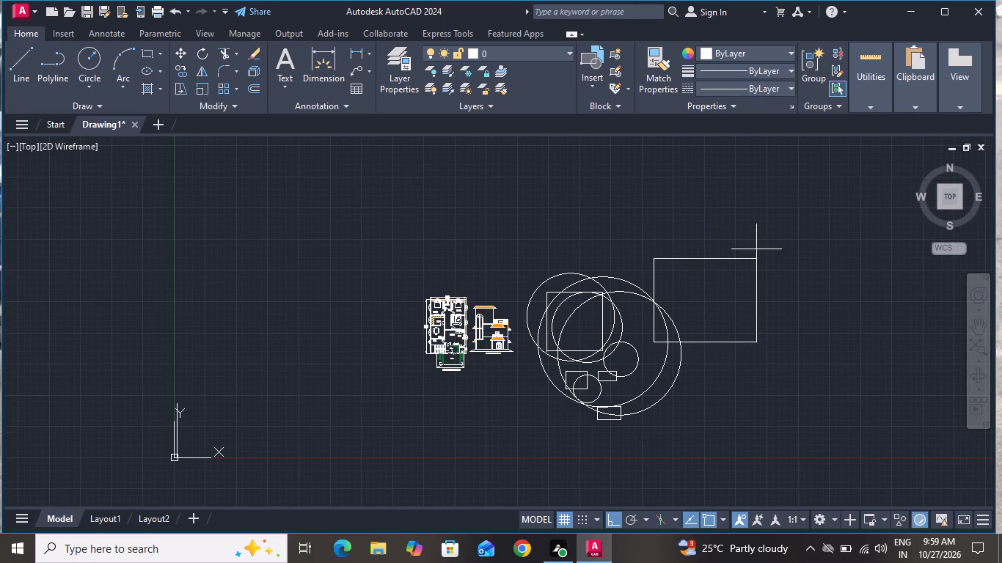
pyautogui.click(720, 289)
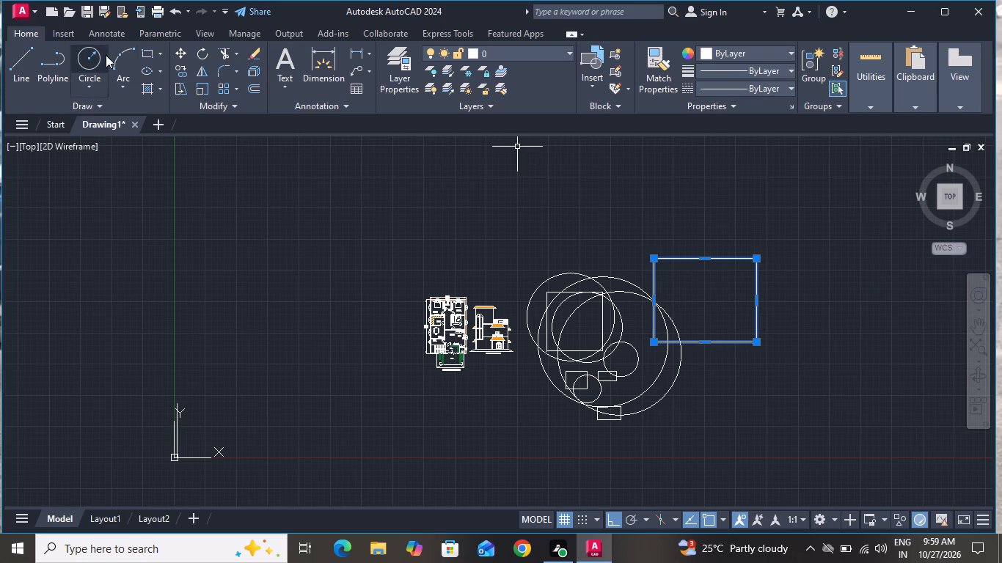
# Draw a circle centred just inside the new large rectangle's southern edge, extending below that edge.
pyautogui.click(101, 56)
pyautogui.click(703, 331)
pyautogui.click(706, 292)
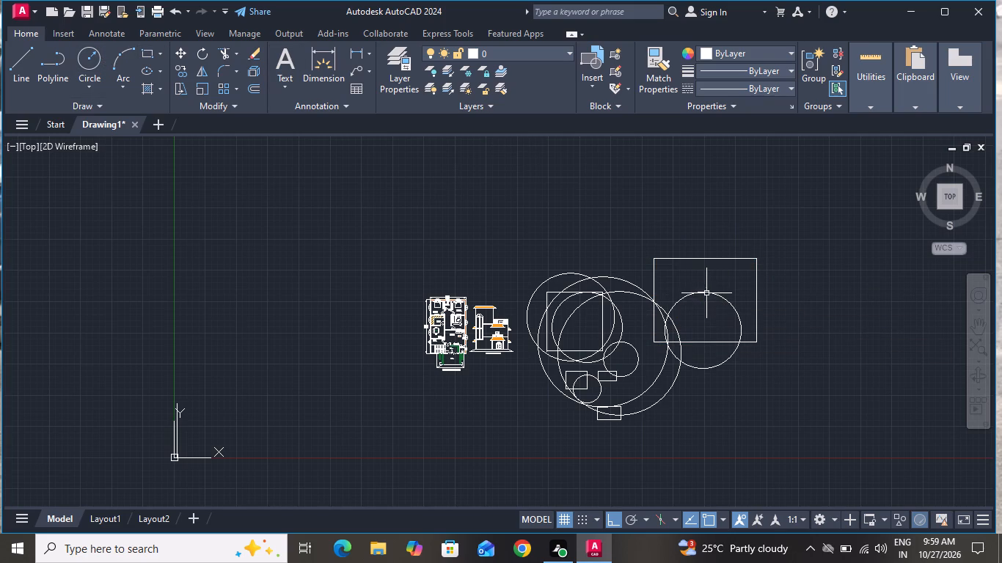
# Draw a larger circle centred near the middle of the new large rectangle, surrounding the whole rectangle.
pyautogui.click(95, 57)
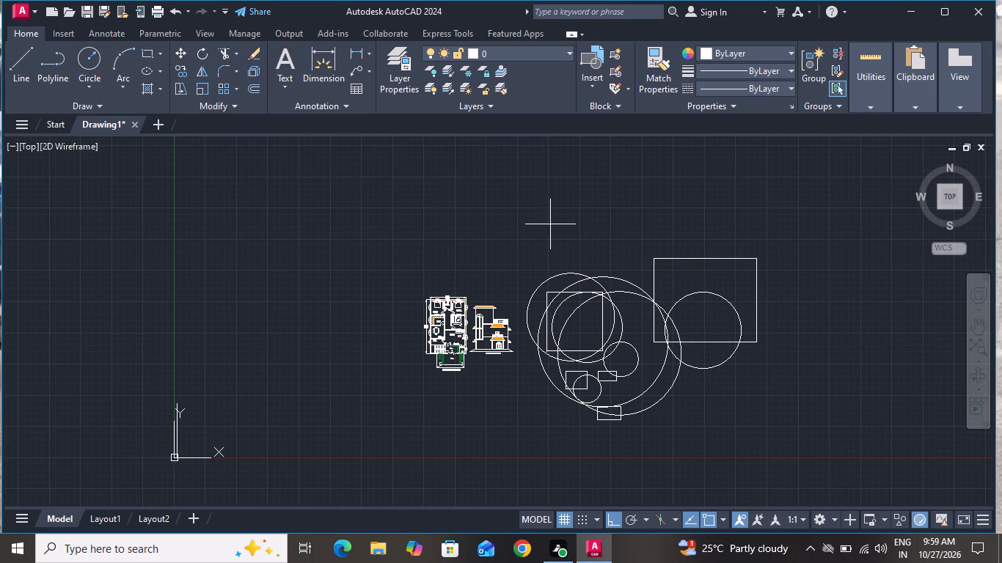
pyautogui.click(716, 289)
pyautogui.click(726, 216)
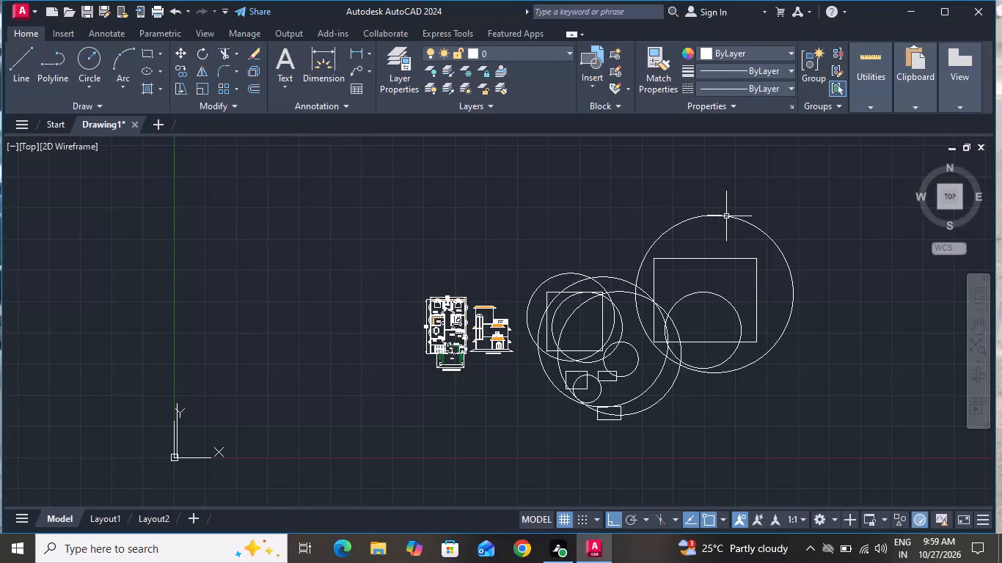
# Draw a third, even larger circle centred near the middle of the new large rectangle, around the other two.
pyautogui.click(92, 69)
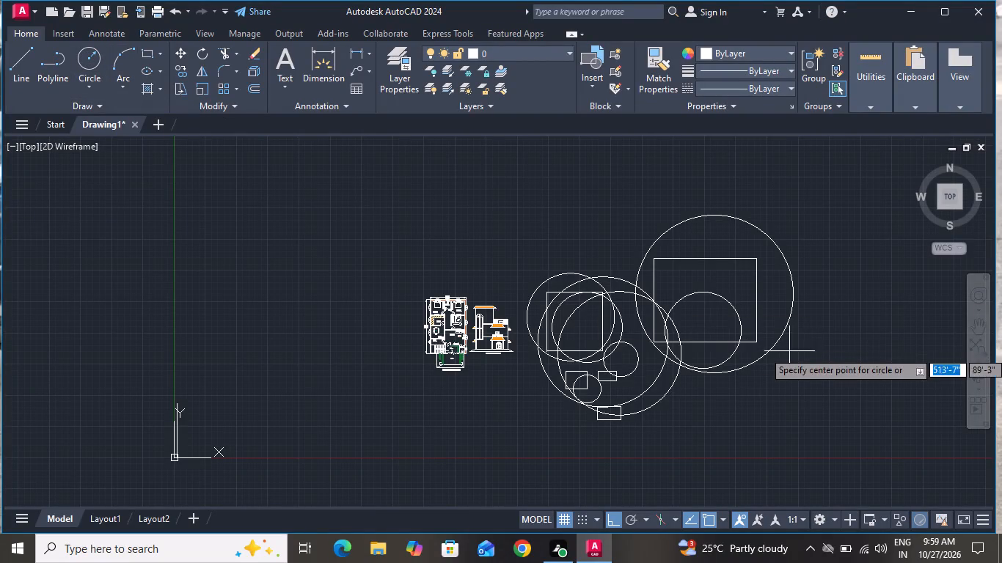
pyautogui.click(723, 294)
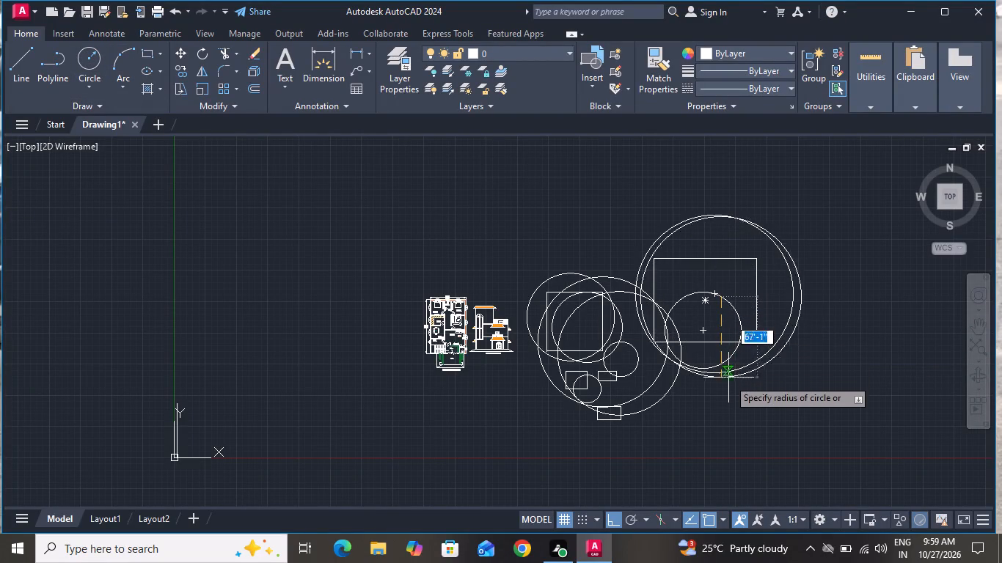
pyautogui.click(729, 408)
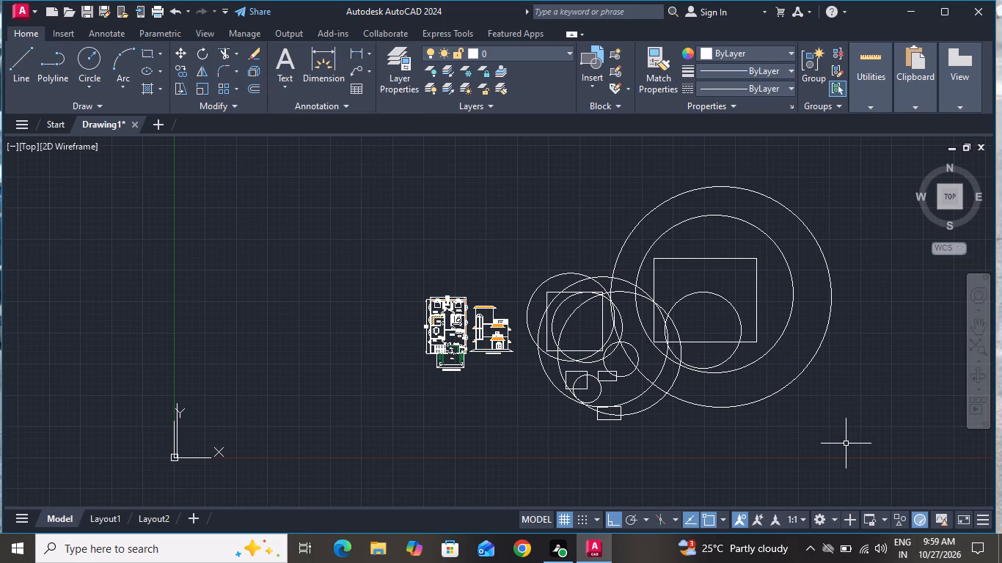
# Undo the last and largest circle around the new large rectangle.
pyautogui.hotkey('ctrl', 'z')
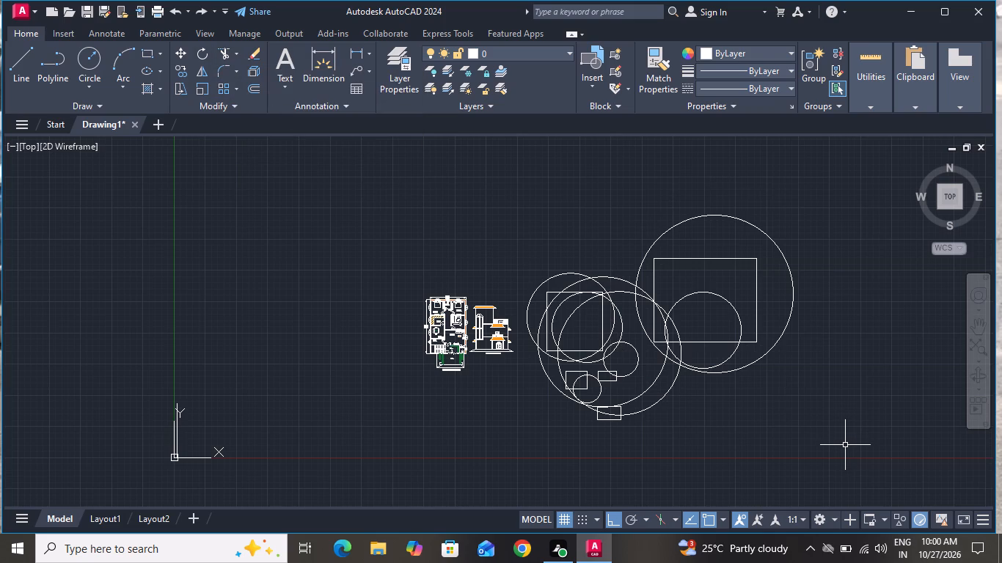
# Undo all the remaining practice circles and rectangles, leaving only the ground floor plan and front elevation.
pyautogui.hotkey('ctrl', 'z')
pyautogui.hotkey('ctrl', 'z')
pyautogui.hotkey('ctrl', 'z')
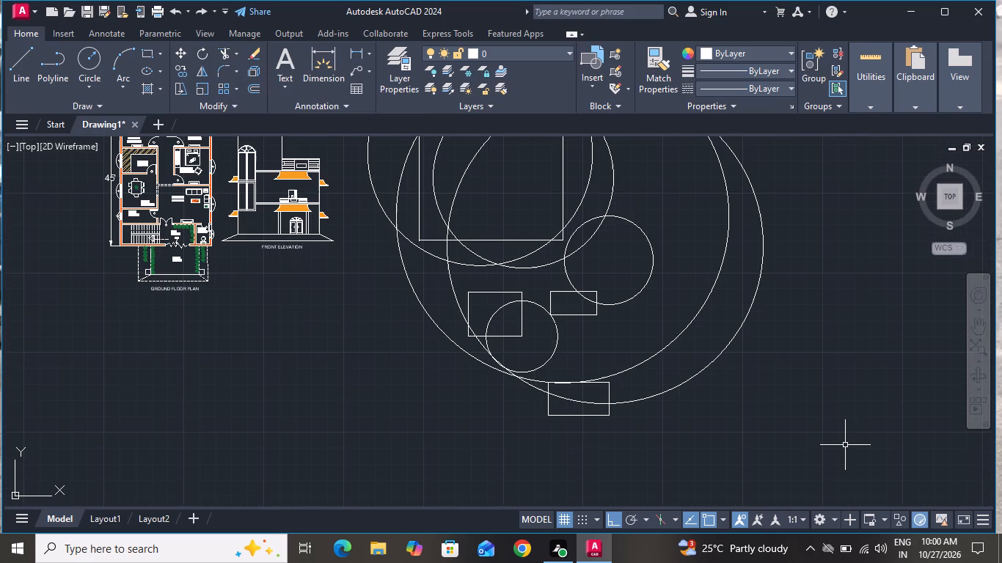
pyautogui.hotkey('ctrl', 'z')
pyautogui.hotkey('ctrl', 'z')
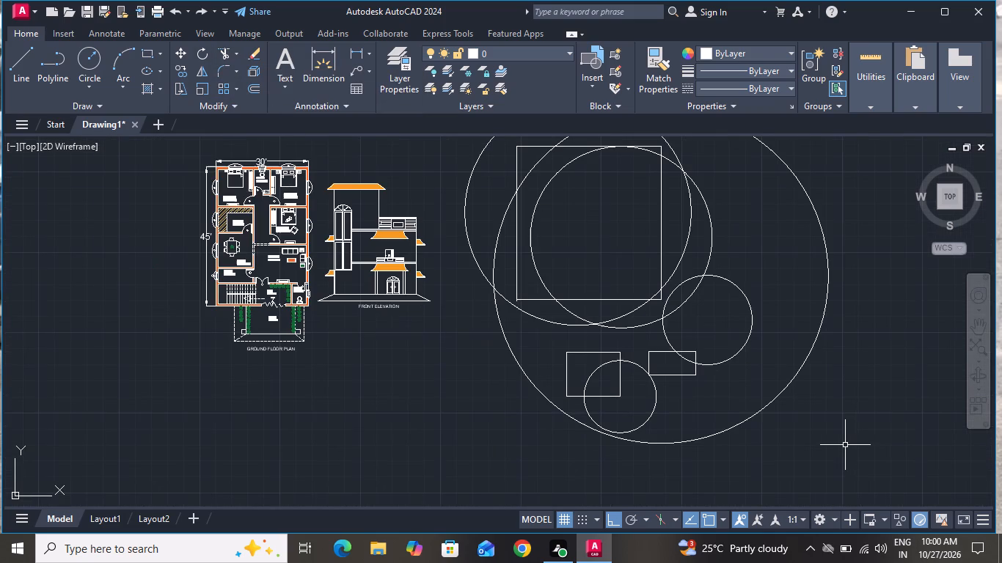
pyautogui.hotkey('ctrl', 'z')
pyautogui.hotkey('ctrl', 'z')
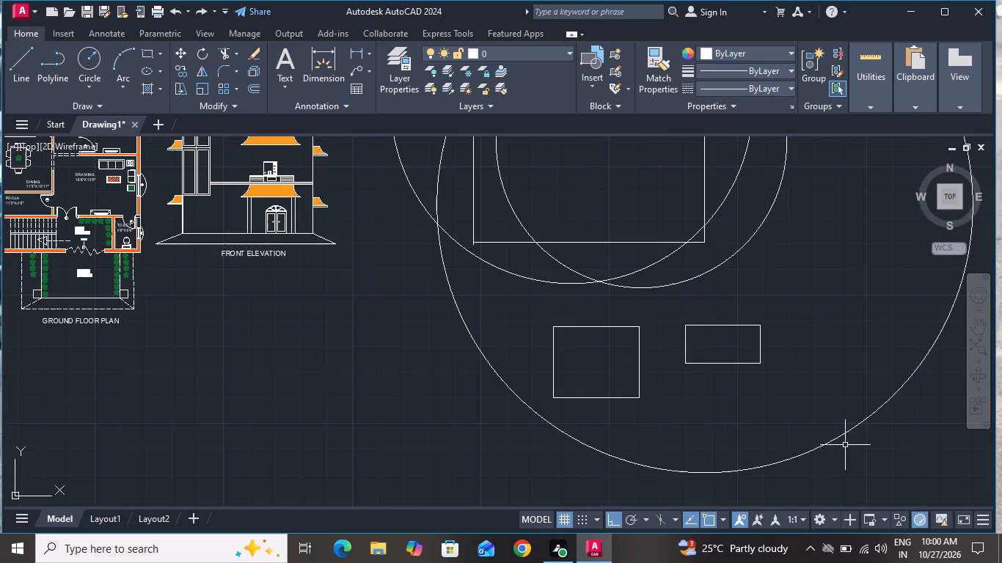
pyautogui.hotkey('ctrl', 'z')
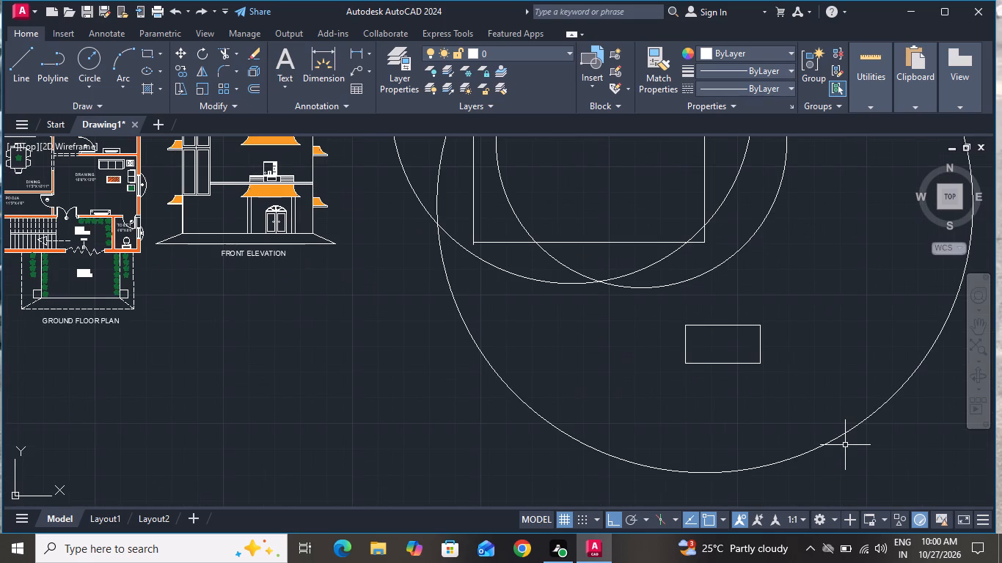
pyautogui.hotkey('ctrl', 'z')
pyautogui.hotkey('ctrl', 'z')
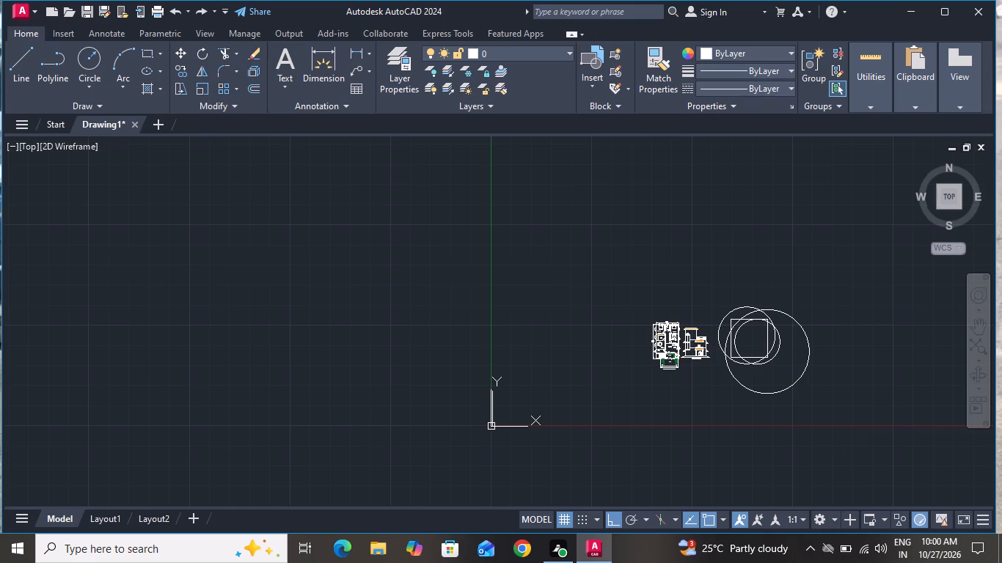
pyautogui.hotkey('ctrl', 'z')
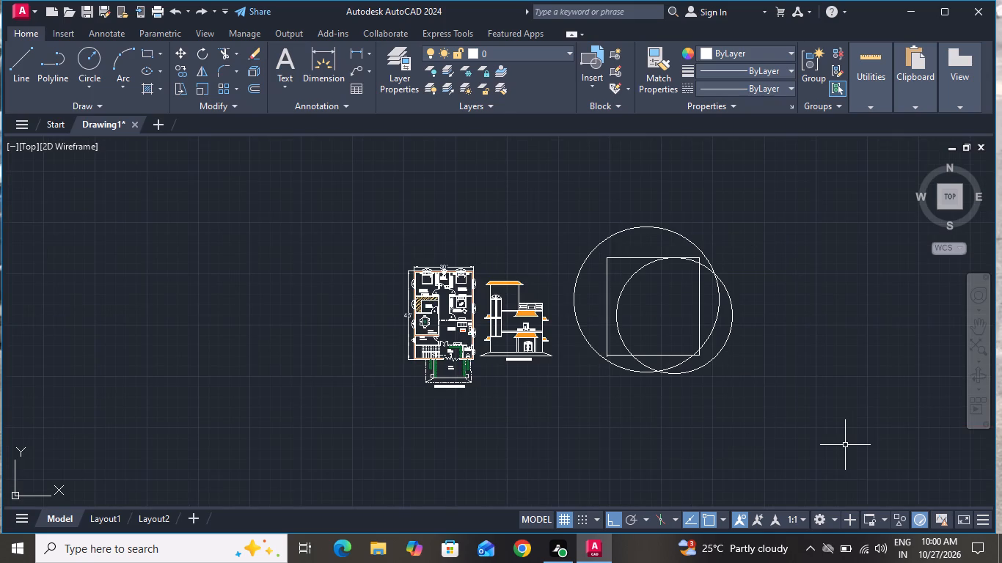
pyautogui.hotkey('ctrl', 'z')
pyautogui.hotkey('ctrl', 'z')
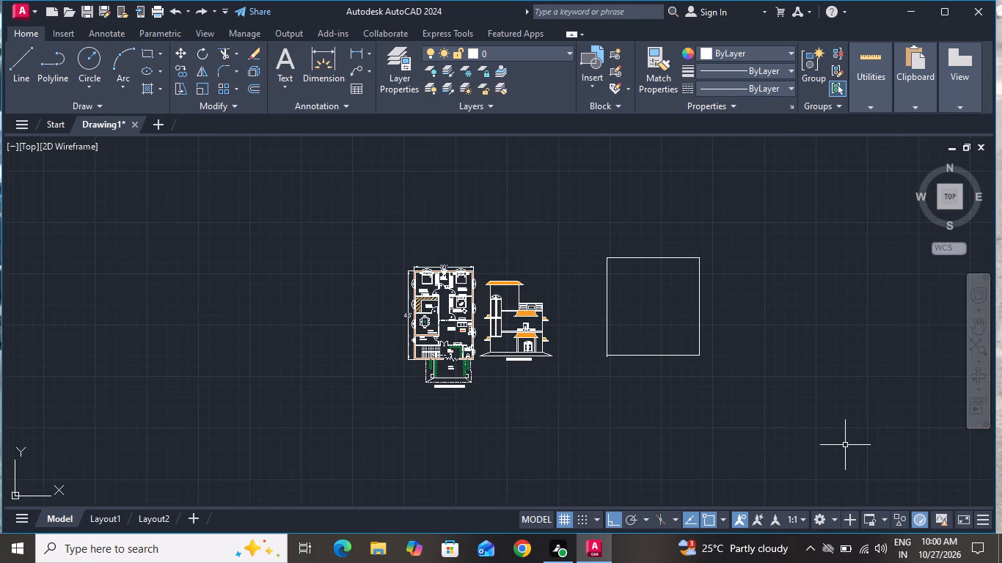
pyautogui.hotkey('ctrl', 'z')
pyautogui.hotkey('ctrl', 'z')
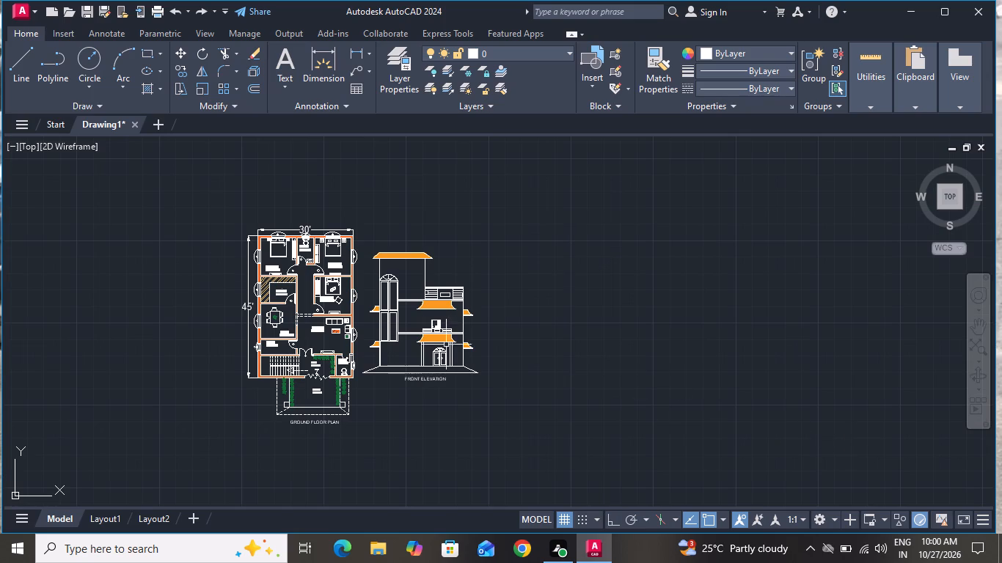
# Turn on Ortho mode and abandon the line started southeast of the front elevation.
pyautogui.click(14, 62)
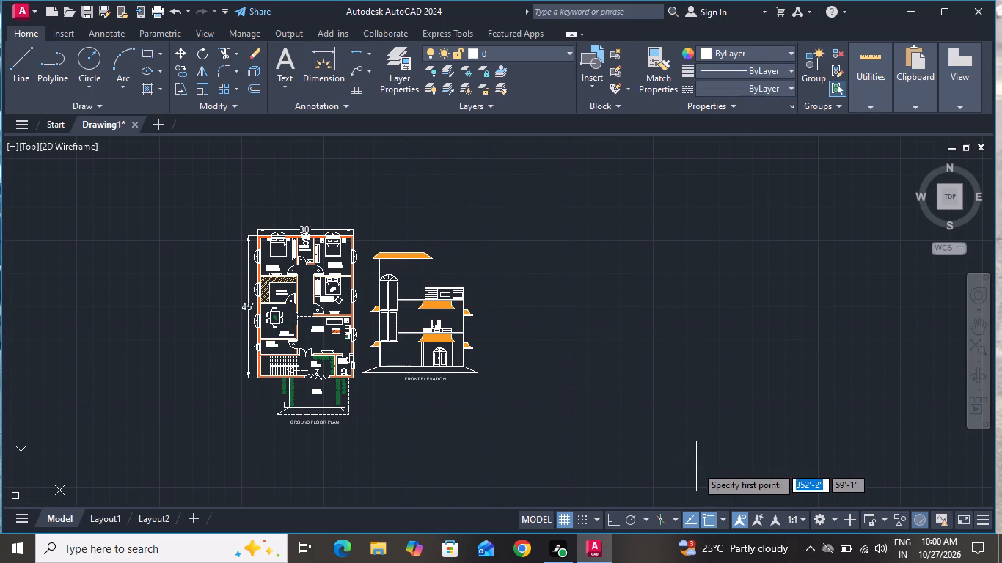
pyautogui.click(734, 496)
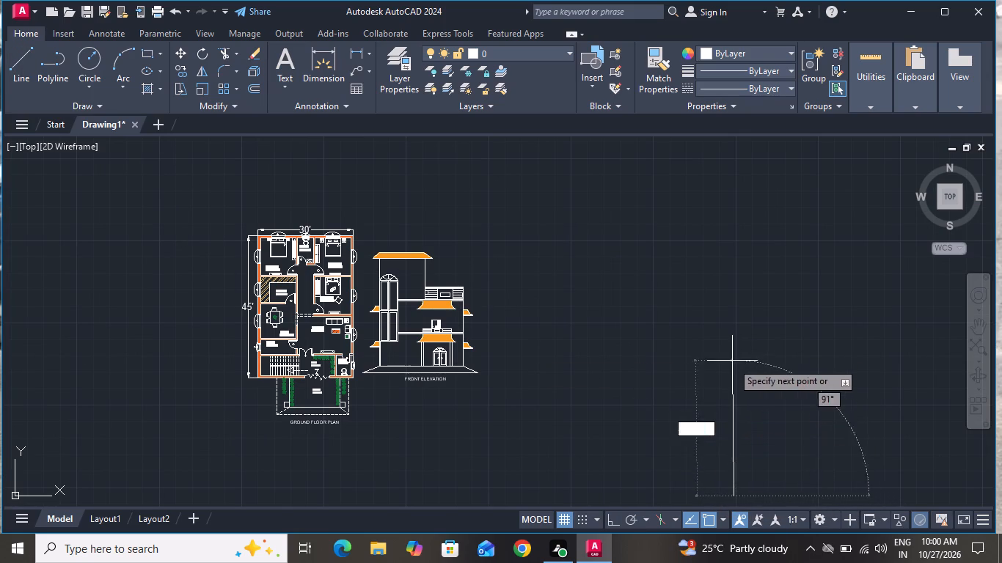
pyautogui.click(609, 518)
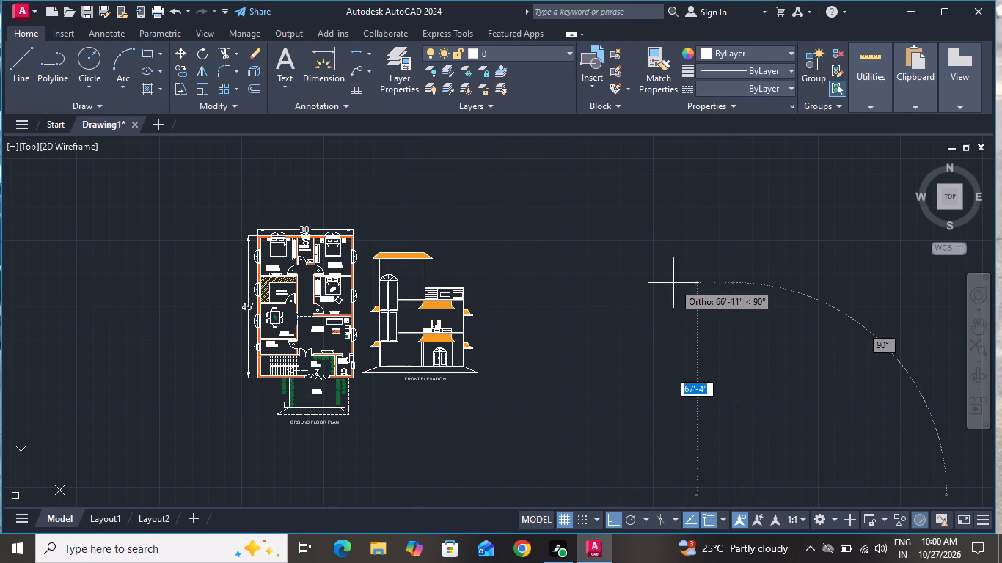
pyautogui.moveTo(665, 262); pyautogui.dragTo(665, 271, button='right')
pyautogui.click(699, 294)
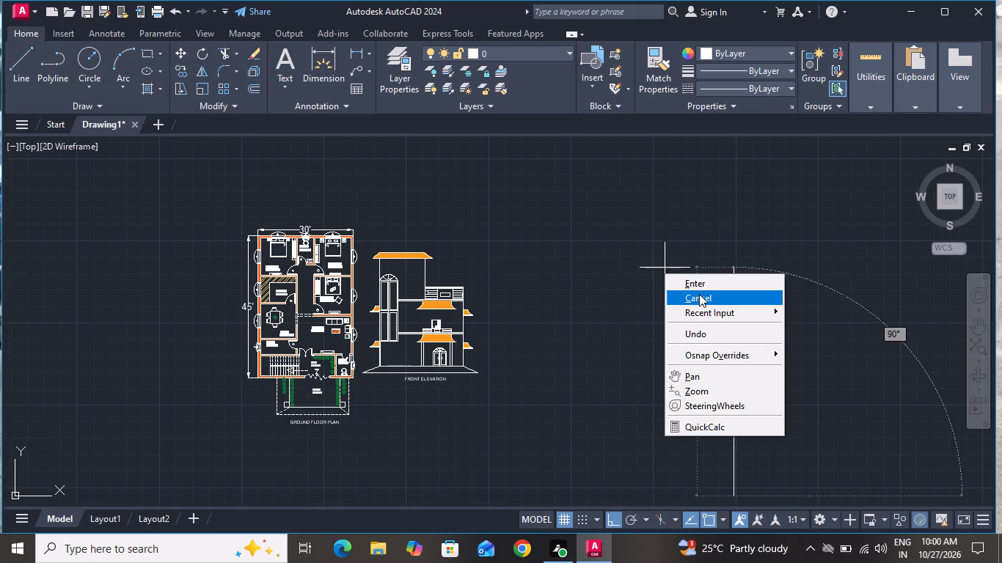
# Draw a tall outline of connected straight lines east of the front elevation, leaving its northwest corner open.
pyautogui.click(15, 72)
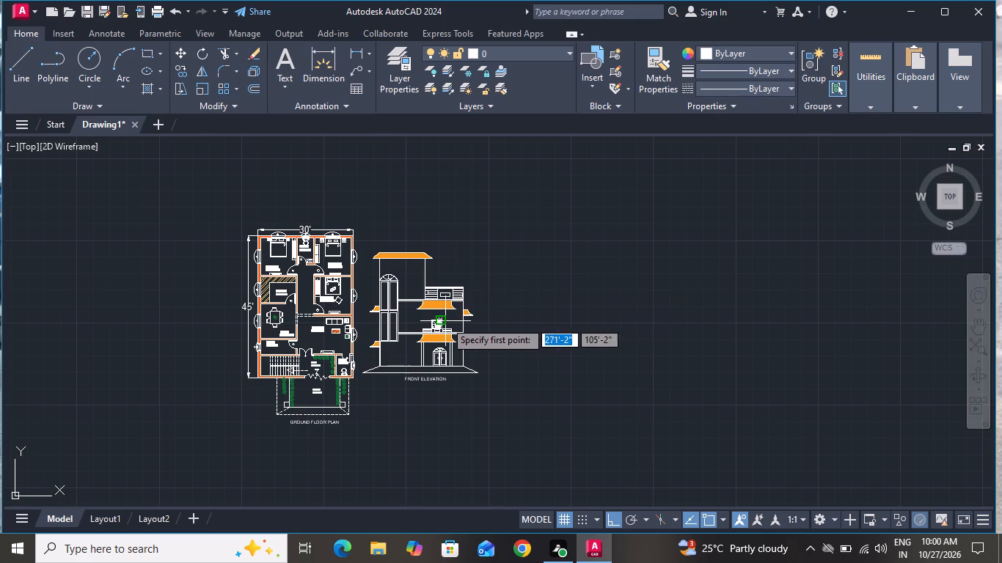
pyautogui.click(591, 243)
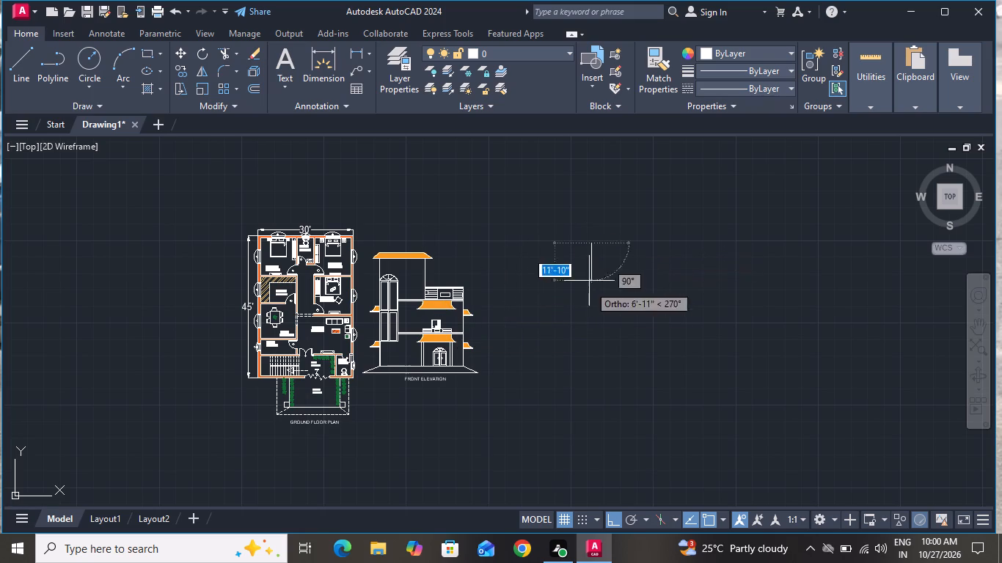
pyautogui.click(592, 371)
pyautogui.click(687, 371)
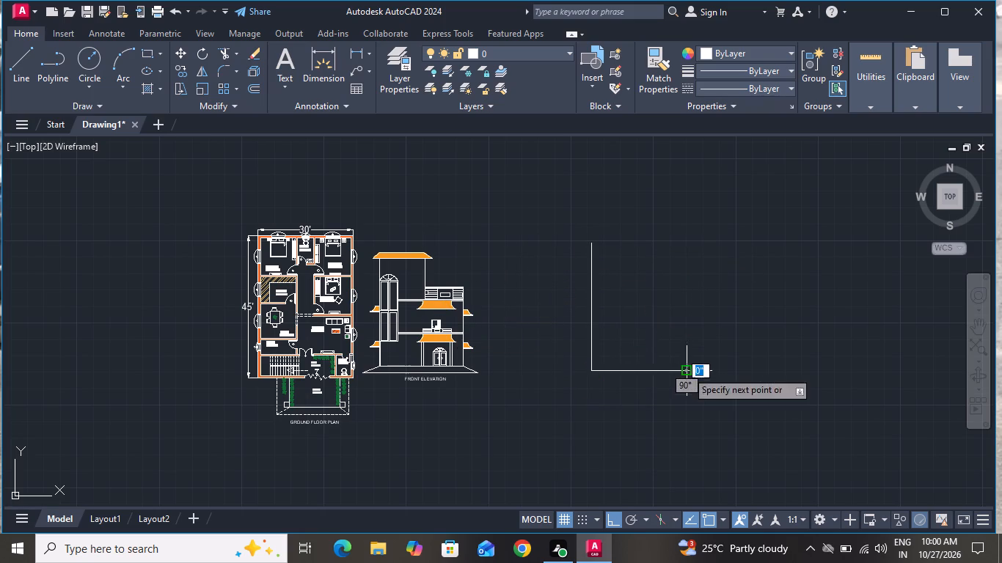
pyautogui.click(688, 206)
pyautogui.click(645, 213)
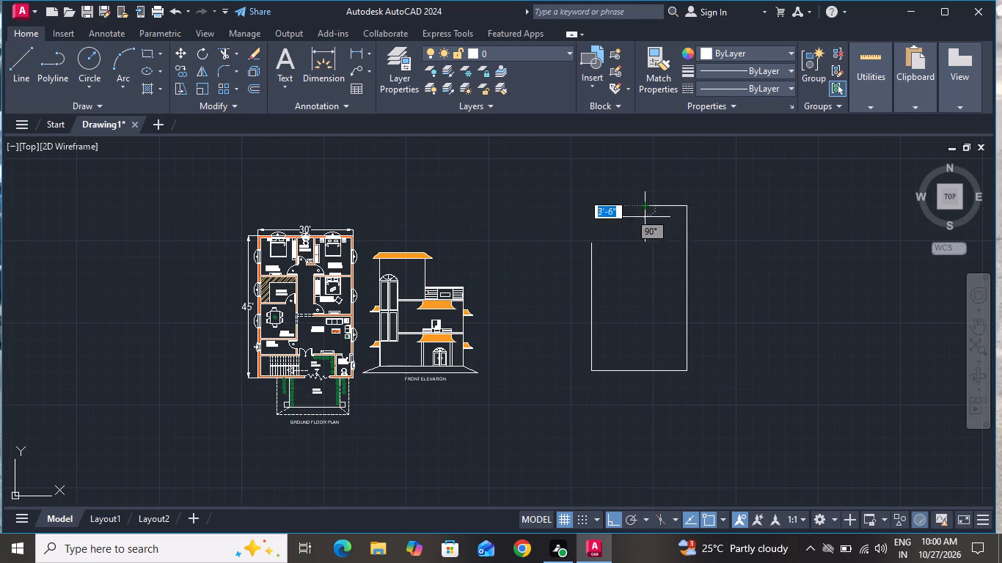
# Continue the line southward inside the outline in large right-angled steps, moving east and west between short vertical runs.
pyautogui.click(645, 243)
pyautogui.click(666, 243)
pyautogui.click(660, 267)
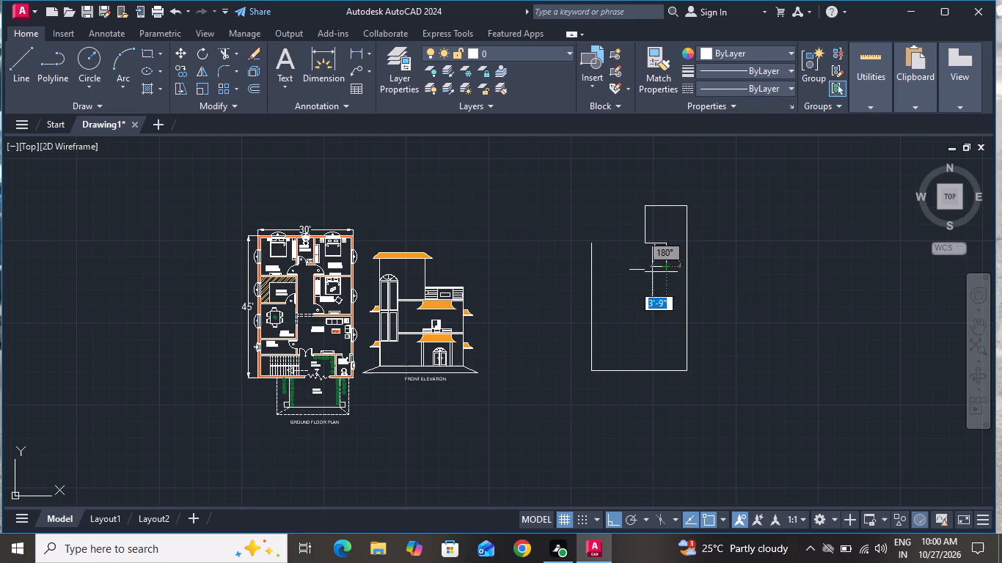
pyautogui.click(642, 272)
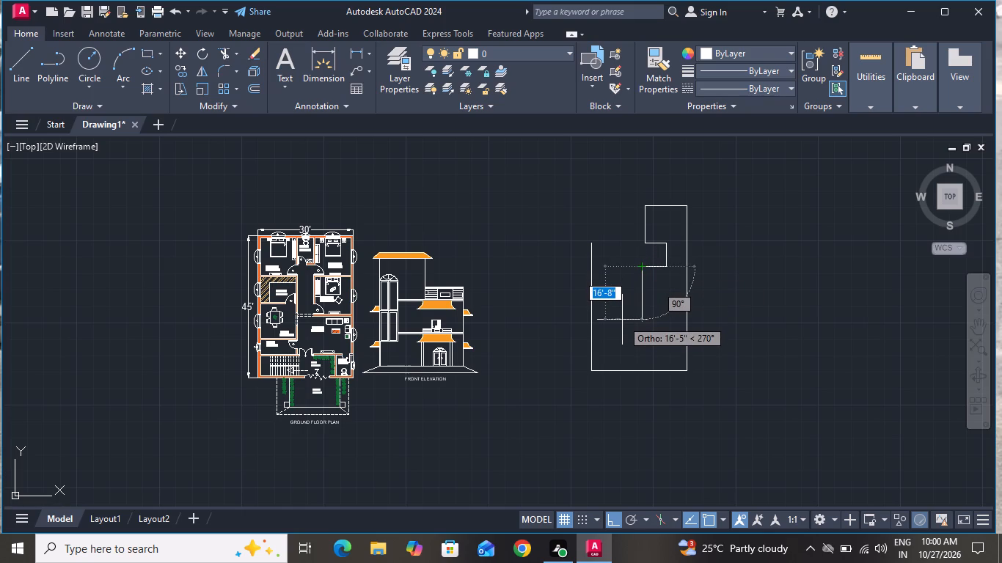
pyautogui.scroll(1, 627, 324)
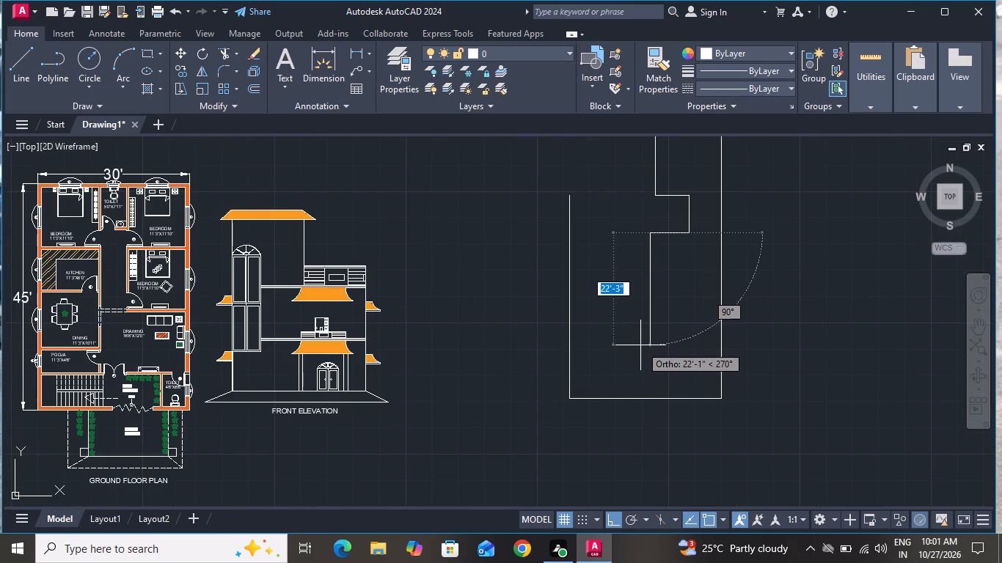
pyautogui.scroll(1, 640, 345)
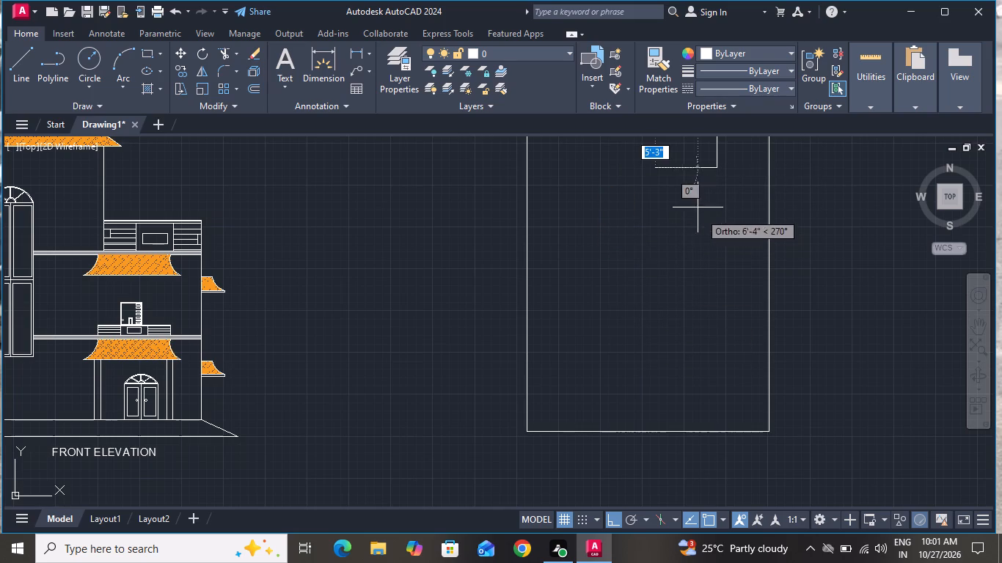
pyautogui.click(696, 202)
pyautogui.click(723, 214)
pyautogui.click(691, 262)
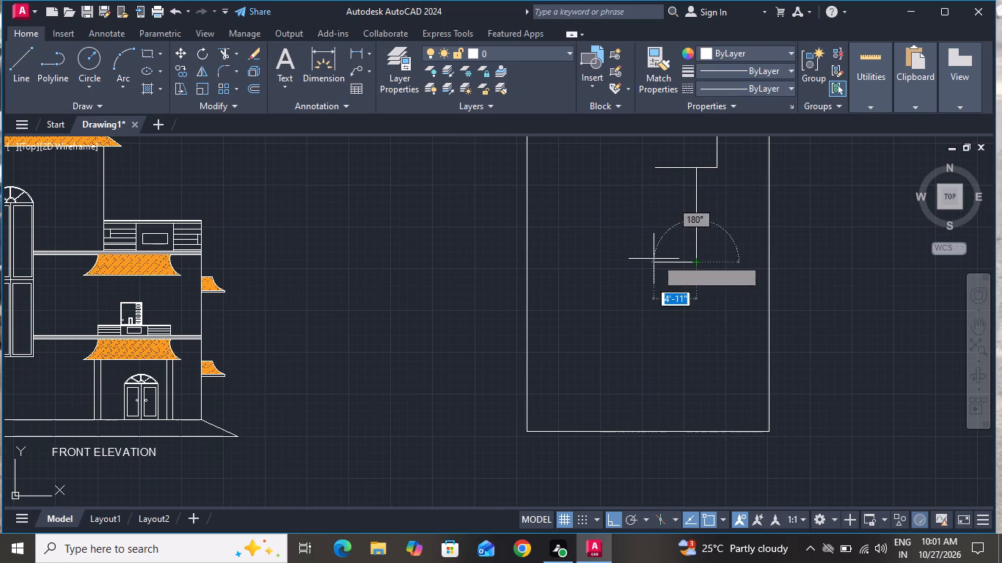
pyautogui.click(649, 259)
pyautogui.click(625, 293)
pyautogui.click(637, 328)
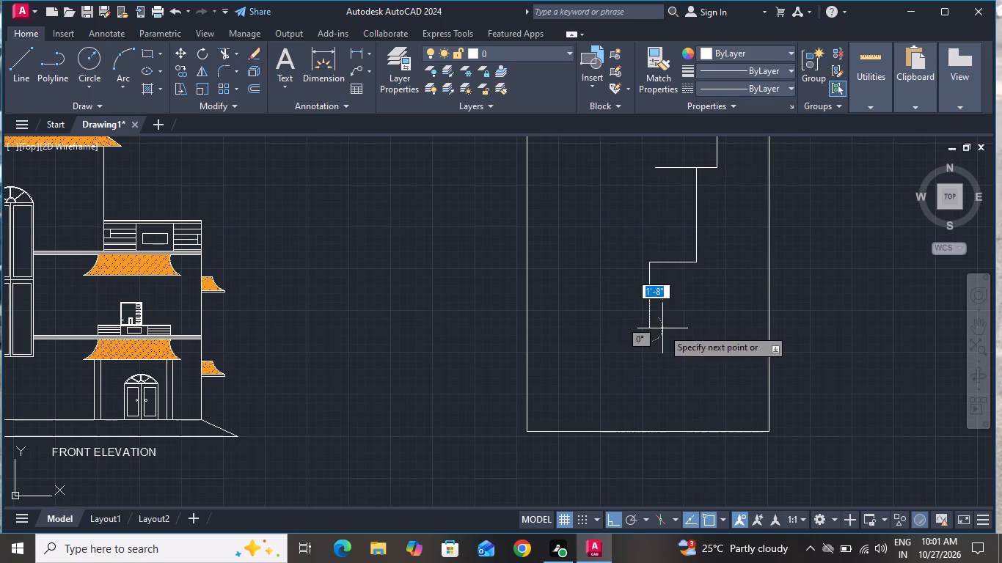
# Continue with smaller right-angled zigzag steps down to just above the outline's south edge, ending with a run westward.
pyautogui.click(663, 328)
pyautogui.click(662, 342)
pyautogui.doubleClick(659, 356)
pyautogui.click(634, 360)
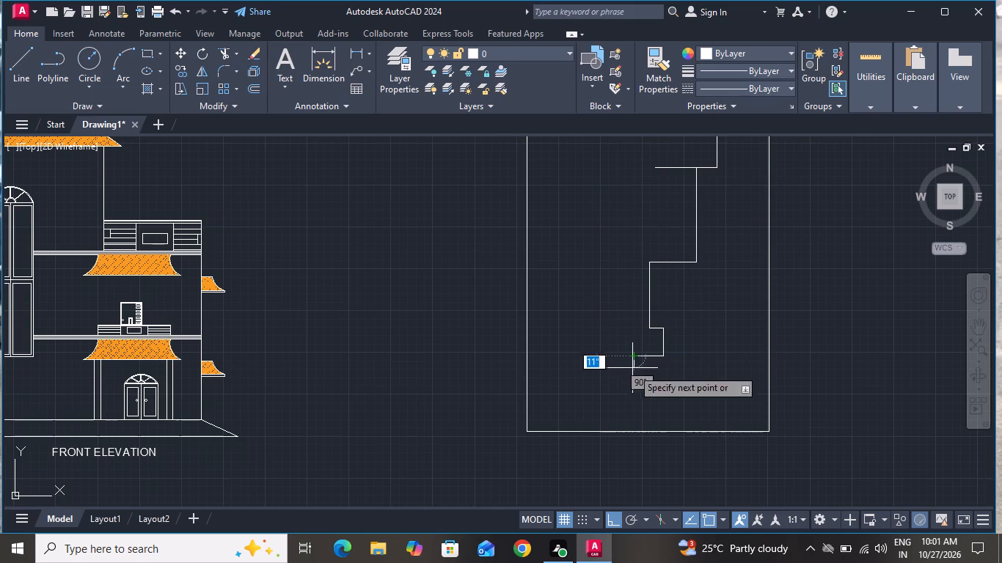
pyautogui.click(632, 375)
pyautogui.click(640, 390)
pyautogui.click(657, 392)
pyautogui.doubleClick(662, 394)
pyautogui.doubleClick(665, 413)
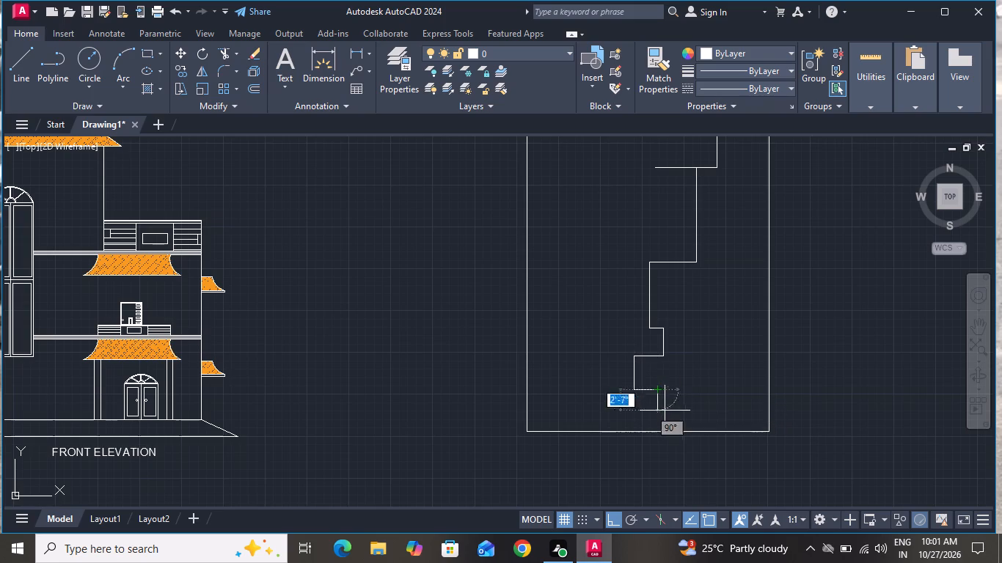
pyautogui.click(659, 416)
pyautogui.click(640, 417)
pyautogui.click(632, 420)
pyautogui.click(607, 416)
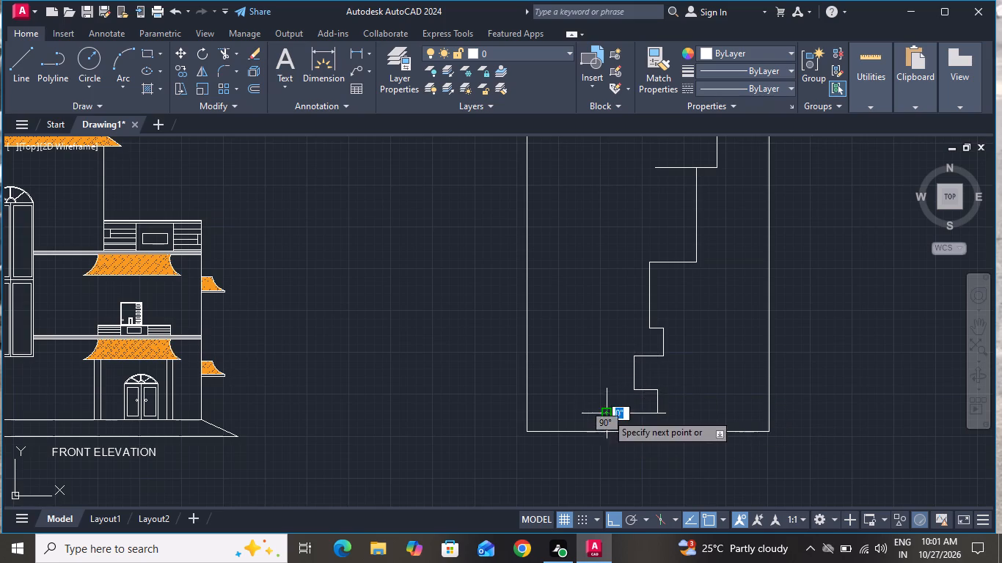
# Draw a narrow upright strip west of the zigzag, going up and back down, ending with a short diagonal to the south edge.
pyautogui.click(607, 407)
pyautogui.click(605, 394)
pyautogui.click(602, 377)
pyautogui.click(602, 371)
pyautogui.doubleClick(602, 367)
pyautogui.click(602, 357)
pyautogui.click(604, 349)
pyautogui.click(604, 345)
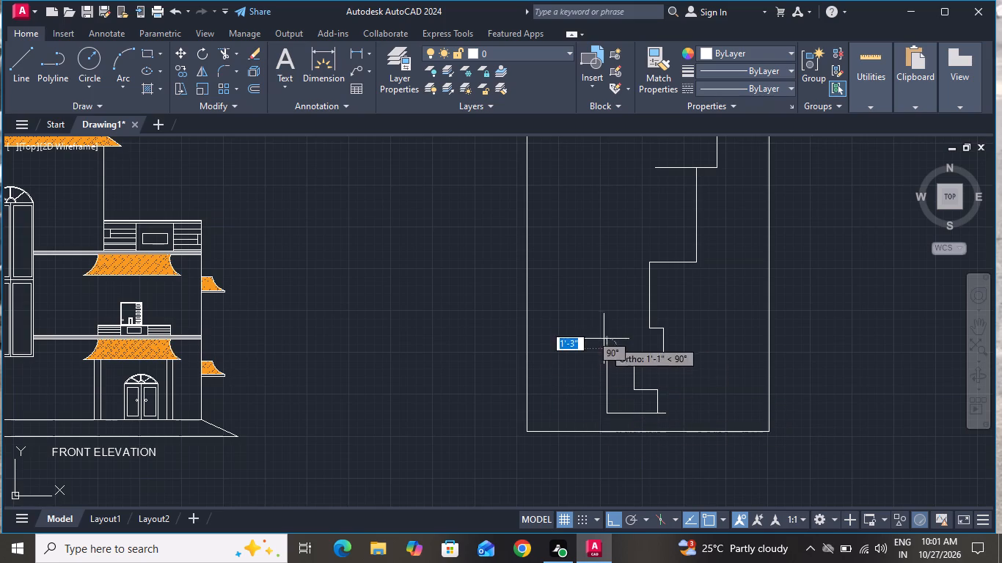
pyautogui.click(604, 334)
pyautogui.click(603, 306)
pyautogui.click(603, 299)
pyautogui.click(607, 287)
pyautogui.click(591, 298)
pyautogui.moveTo(590, 309); pyautogui.dragTo(590, 316)
pyautogui.click(594, 341)
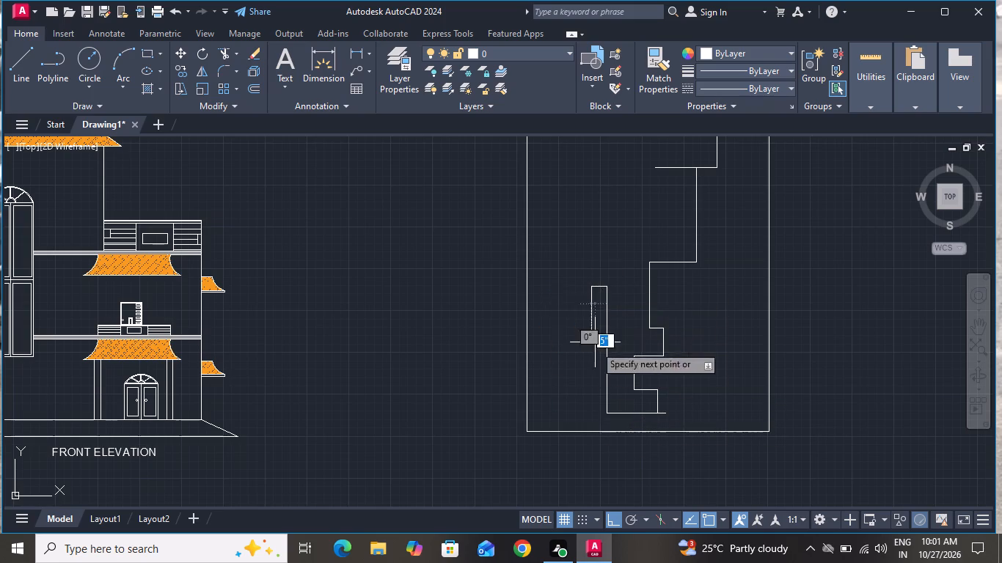
pyautogui.click(596, 378)
pyautogui.click(598, 415)
pyautogui.click(601, 427)
# Continue along the south edge and up, drawing a closed shape with angled sides against the outline's east edge.
pyautogui.click(634, 423)
pyautogui.click(662, 424)
pyautogui.click(684, 419)
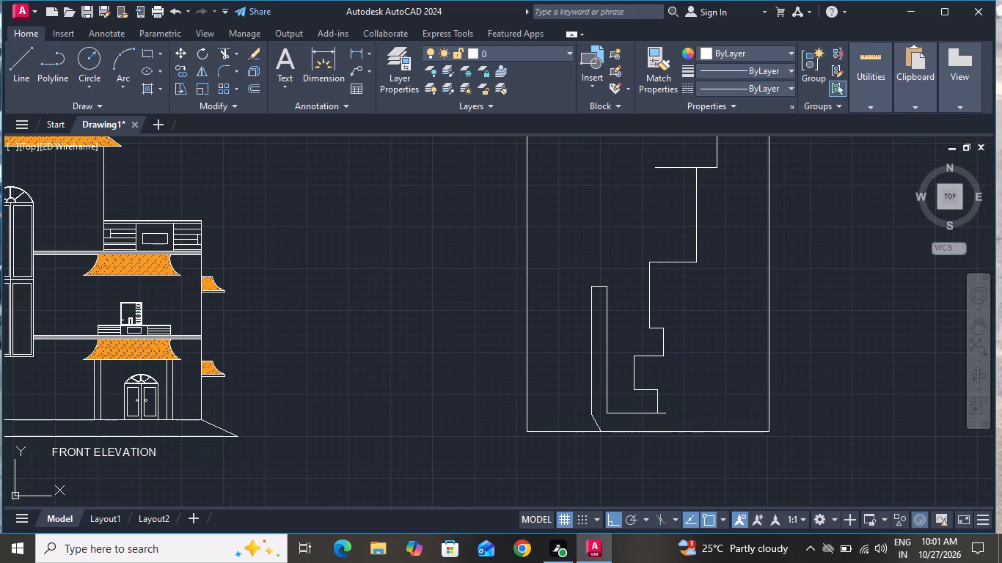
pyautogui.scroll(-2, 598, 444)
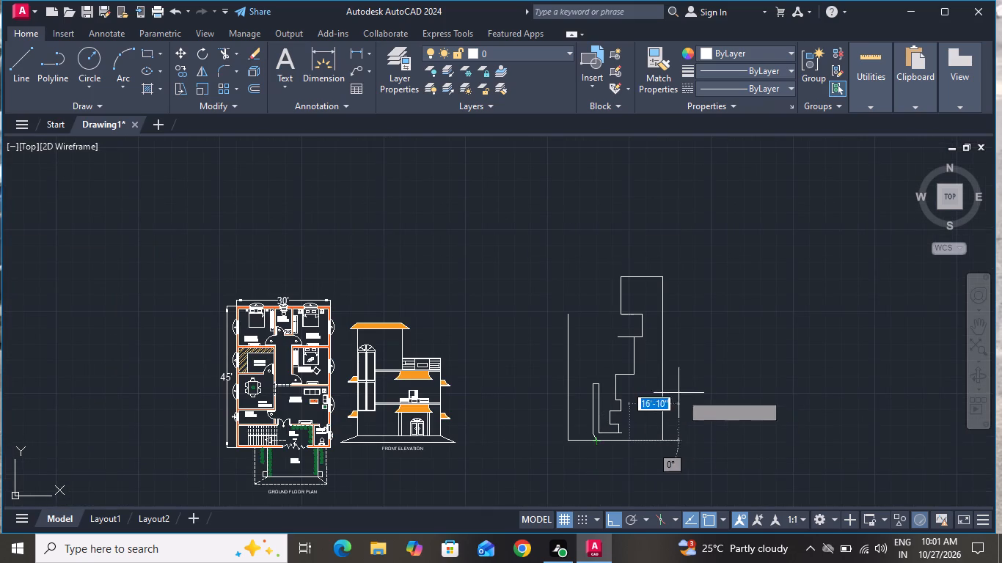
pyautogui.scroll(1, 650, 395)
pyautogui.click(620, 422)
pyautogui.click(618, 403)
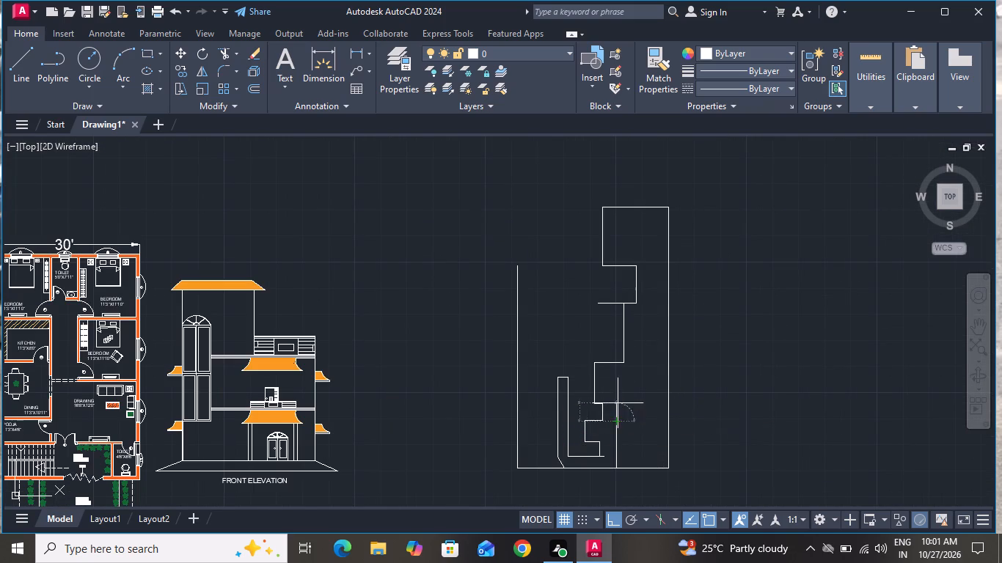
pyautogui.click(644, 389)
pyautogui.click(671, 383)
pyautogui.click(657, 356)
pyautogui.click(646, 363)
pyautogui.click(637, 380)
pyautogui.click(621, 397)
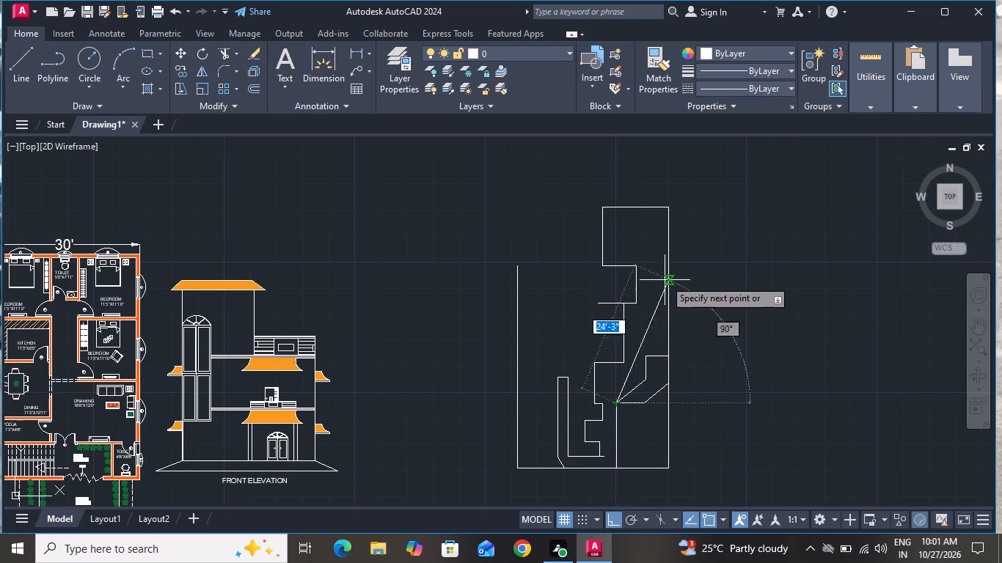
# Continue north and draw a second shape between the east edge and the stepped line, with a sloping top side.
pyautogui.click(640, 338)
pyautogui.click(660, 330)
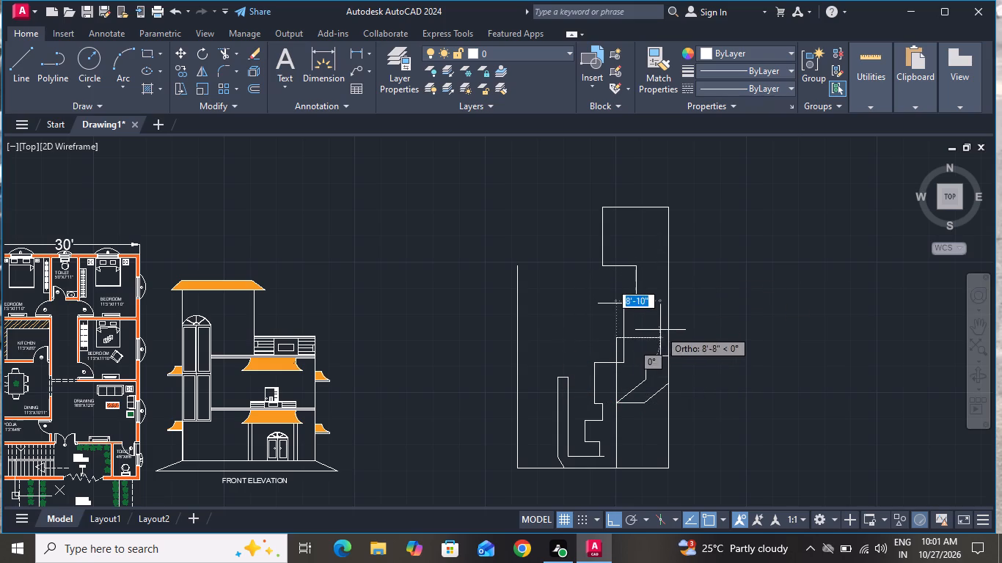
pyautogui.click(663, 310)
pyautogui.click(623, 306)
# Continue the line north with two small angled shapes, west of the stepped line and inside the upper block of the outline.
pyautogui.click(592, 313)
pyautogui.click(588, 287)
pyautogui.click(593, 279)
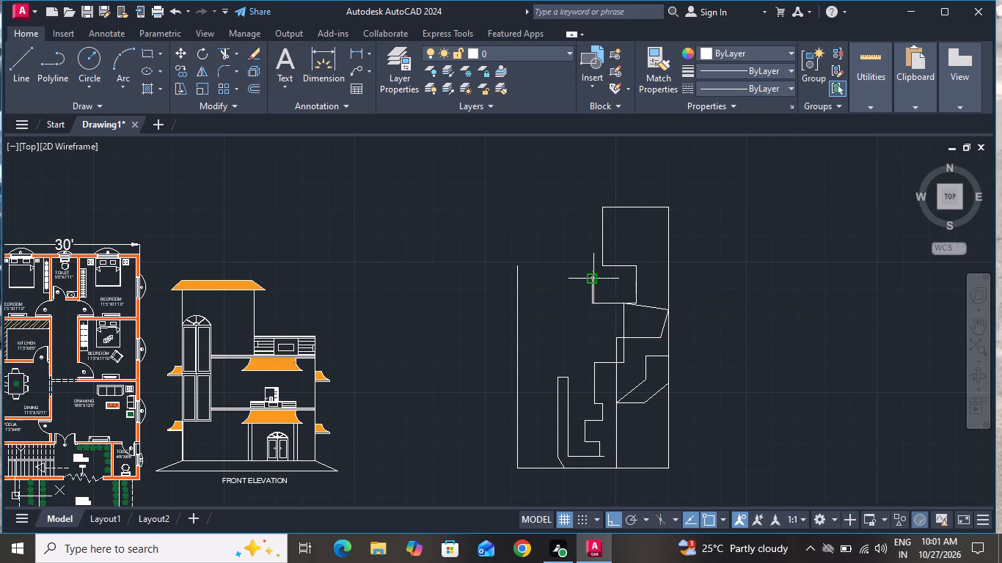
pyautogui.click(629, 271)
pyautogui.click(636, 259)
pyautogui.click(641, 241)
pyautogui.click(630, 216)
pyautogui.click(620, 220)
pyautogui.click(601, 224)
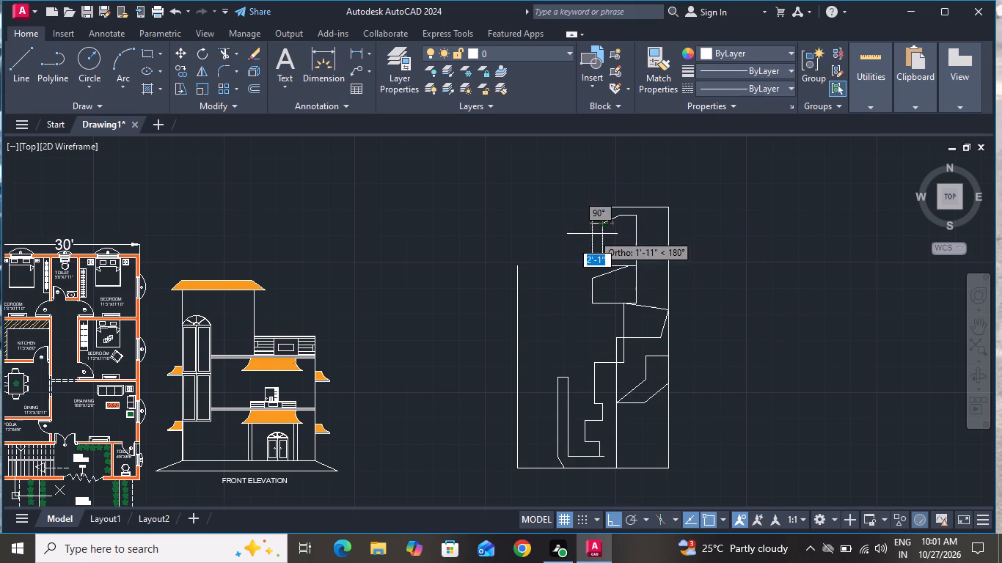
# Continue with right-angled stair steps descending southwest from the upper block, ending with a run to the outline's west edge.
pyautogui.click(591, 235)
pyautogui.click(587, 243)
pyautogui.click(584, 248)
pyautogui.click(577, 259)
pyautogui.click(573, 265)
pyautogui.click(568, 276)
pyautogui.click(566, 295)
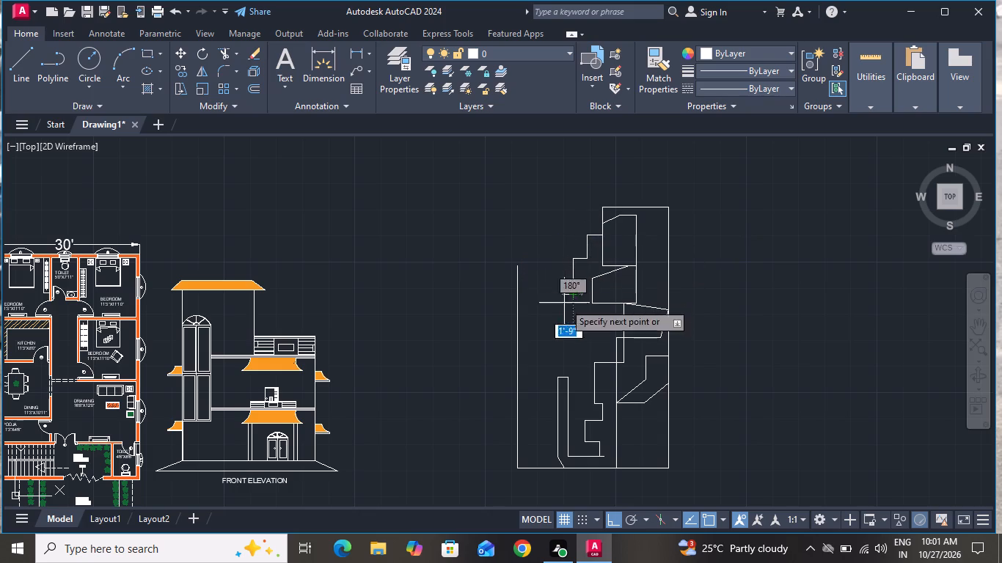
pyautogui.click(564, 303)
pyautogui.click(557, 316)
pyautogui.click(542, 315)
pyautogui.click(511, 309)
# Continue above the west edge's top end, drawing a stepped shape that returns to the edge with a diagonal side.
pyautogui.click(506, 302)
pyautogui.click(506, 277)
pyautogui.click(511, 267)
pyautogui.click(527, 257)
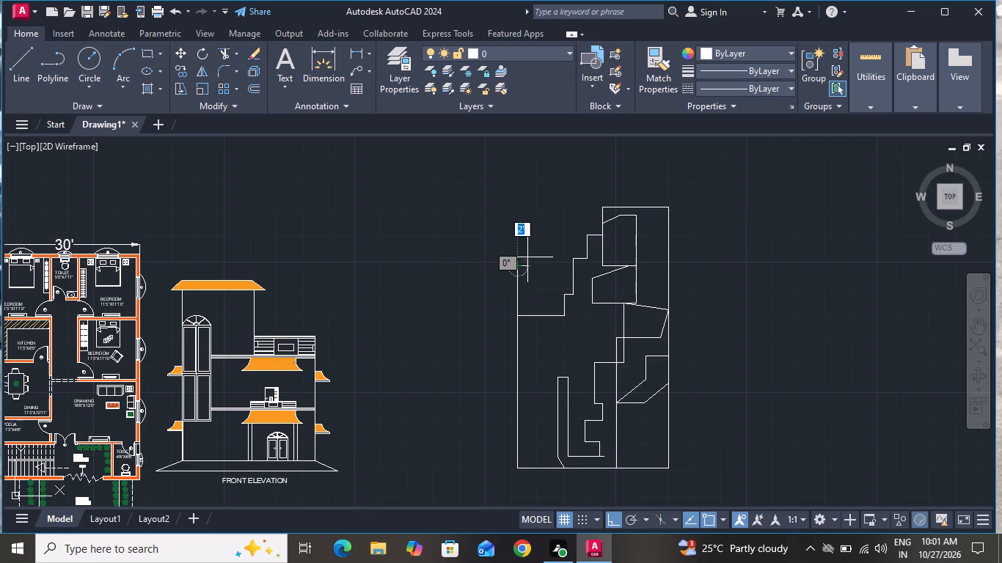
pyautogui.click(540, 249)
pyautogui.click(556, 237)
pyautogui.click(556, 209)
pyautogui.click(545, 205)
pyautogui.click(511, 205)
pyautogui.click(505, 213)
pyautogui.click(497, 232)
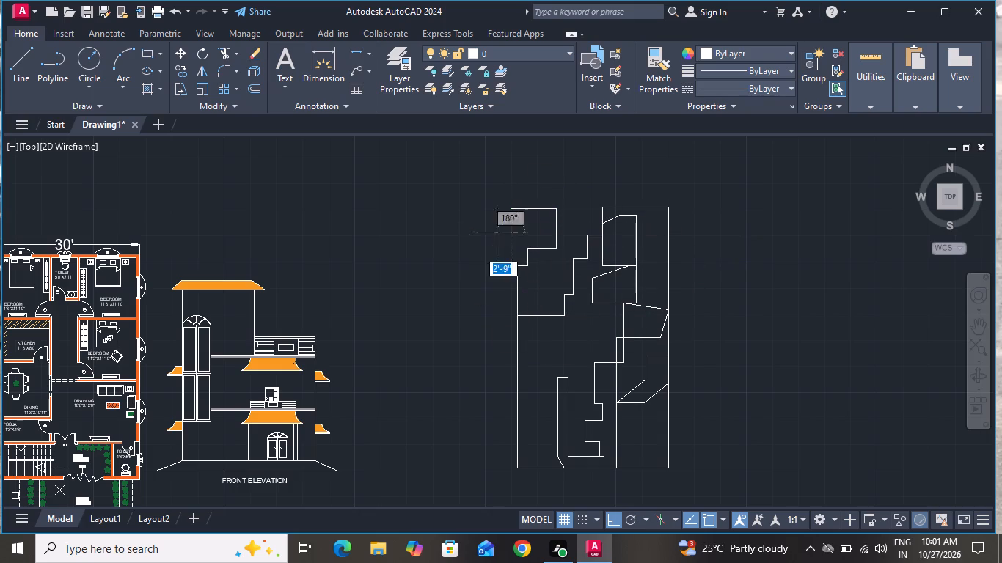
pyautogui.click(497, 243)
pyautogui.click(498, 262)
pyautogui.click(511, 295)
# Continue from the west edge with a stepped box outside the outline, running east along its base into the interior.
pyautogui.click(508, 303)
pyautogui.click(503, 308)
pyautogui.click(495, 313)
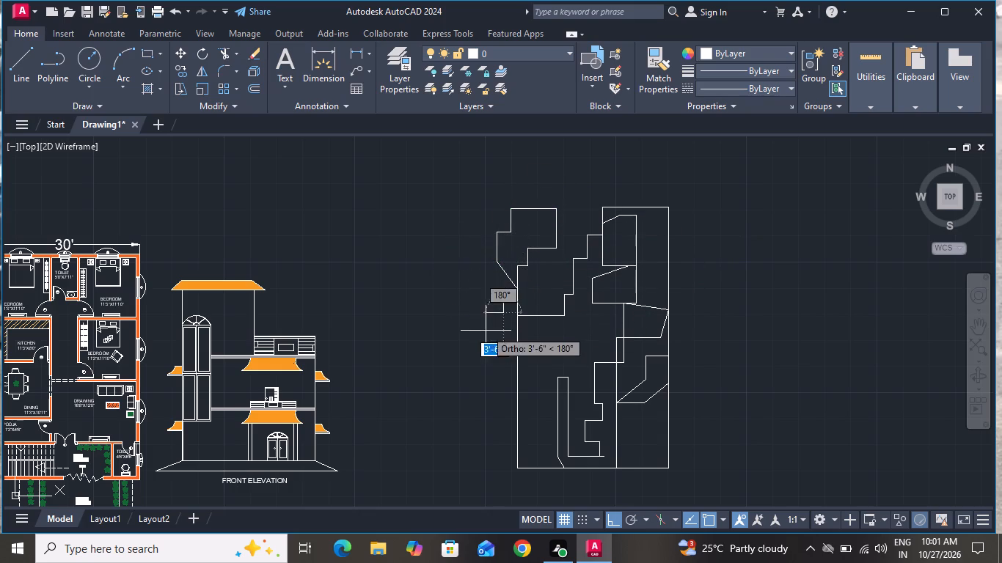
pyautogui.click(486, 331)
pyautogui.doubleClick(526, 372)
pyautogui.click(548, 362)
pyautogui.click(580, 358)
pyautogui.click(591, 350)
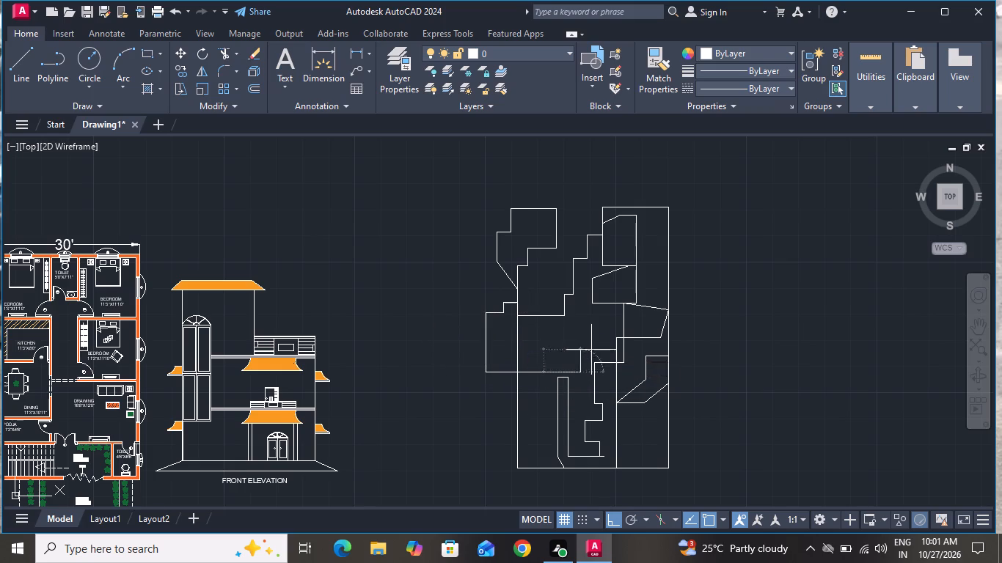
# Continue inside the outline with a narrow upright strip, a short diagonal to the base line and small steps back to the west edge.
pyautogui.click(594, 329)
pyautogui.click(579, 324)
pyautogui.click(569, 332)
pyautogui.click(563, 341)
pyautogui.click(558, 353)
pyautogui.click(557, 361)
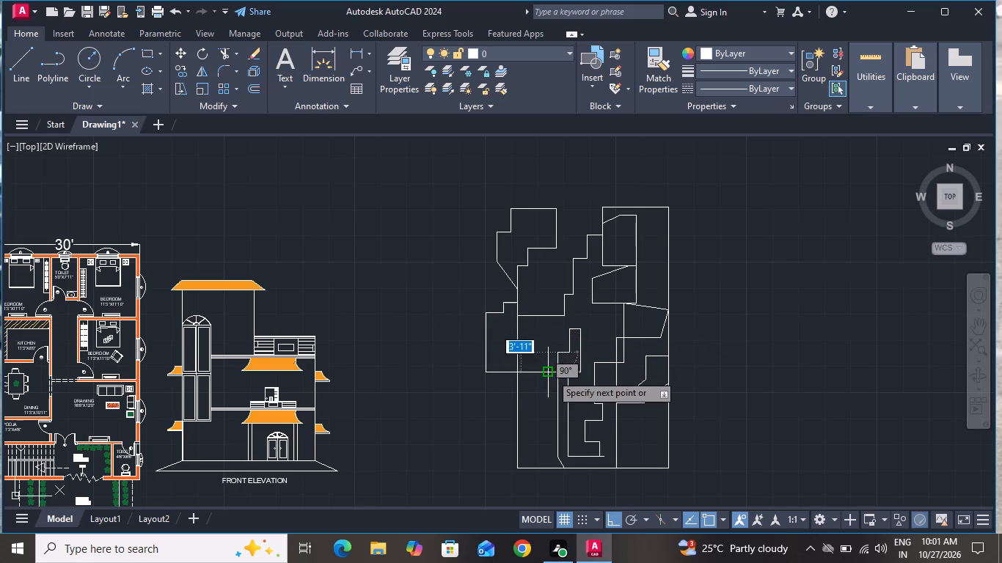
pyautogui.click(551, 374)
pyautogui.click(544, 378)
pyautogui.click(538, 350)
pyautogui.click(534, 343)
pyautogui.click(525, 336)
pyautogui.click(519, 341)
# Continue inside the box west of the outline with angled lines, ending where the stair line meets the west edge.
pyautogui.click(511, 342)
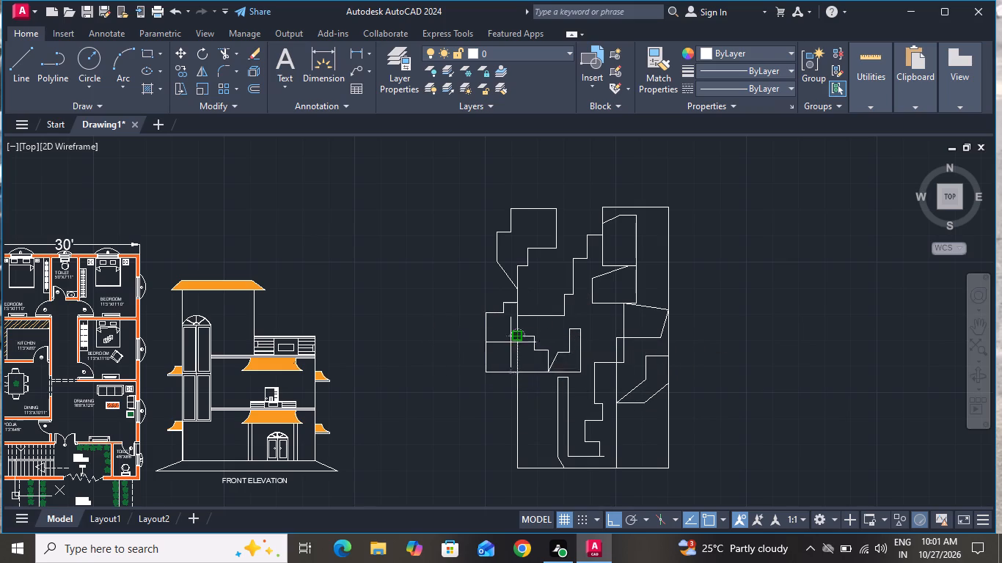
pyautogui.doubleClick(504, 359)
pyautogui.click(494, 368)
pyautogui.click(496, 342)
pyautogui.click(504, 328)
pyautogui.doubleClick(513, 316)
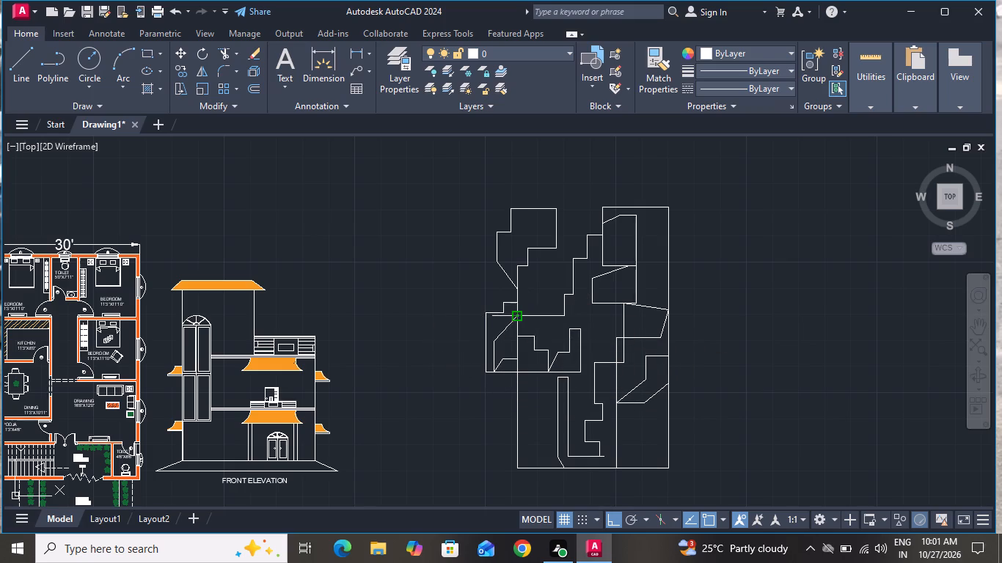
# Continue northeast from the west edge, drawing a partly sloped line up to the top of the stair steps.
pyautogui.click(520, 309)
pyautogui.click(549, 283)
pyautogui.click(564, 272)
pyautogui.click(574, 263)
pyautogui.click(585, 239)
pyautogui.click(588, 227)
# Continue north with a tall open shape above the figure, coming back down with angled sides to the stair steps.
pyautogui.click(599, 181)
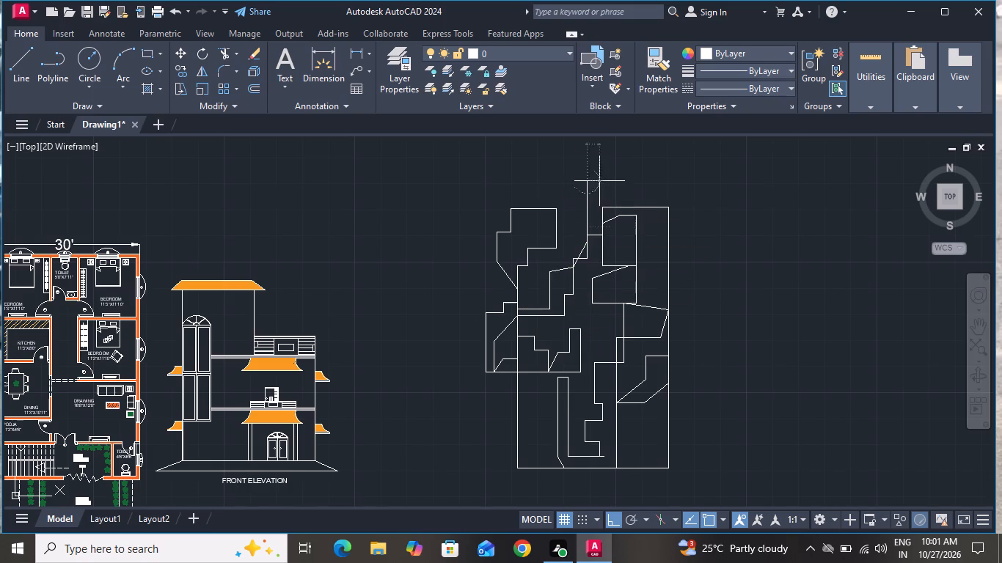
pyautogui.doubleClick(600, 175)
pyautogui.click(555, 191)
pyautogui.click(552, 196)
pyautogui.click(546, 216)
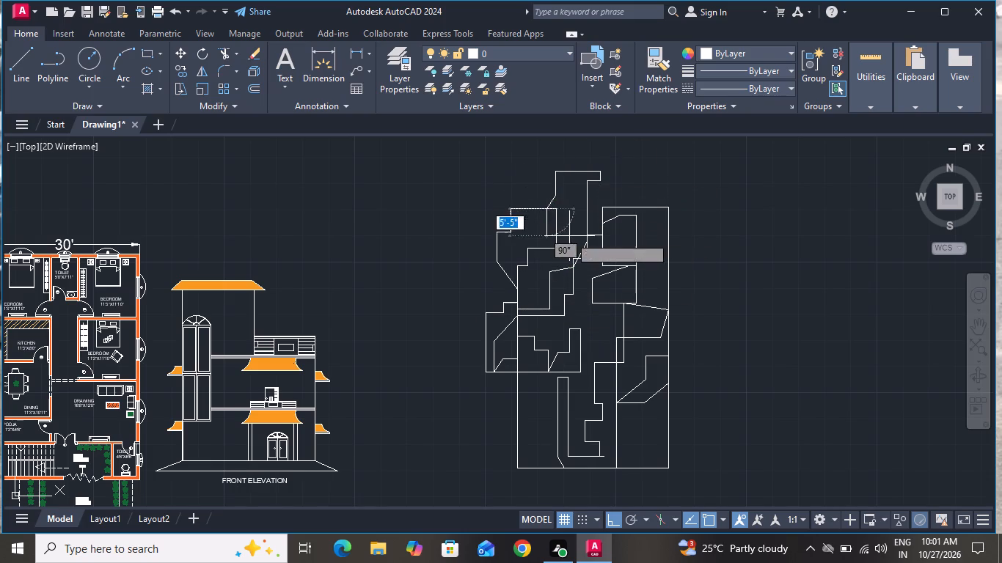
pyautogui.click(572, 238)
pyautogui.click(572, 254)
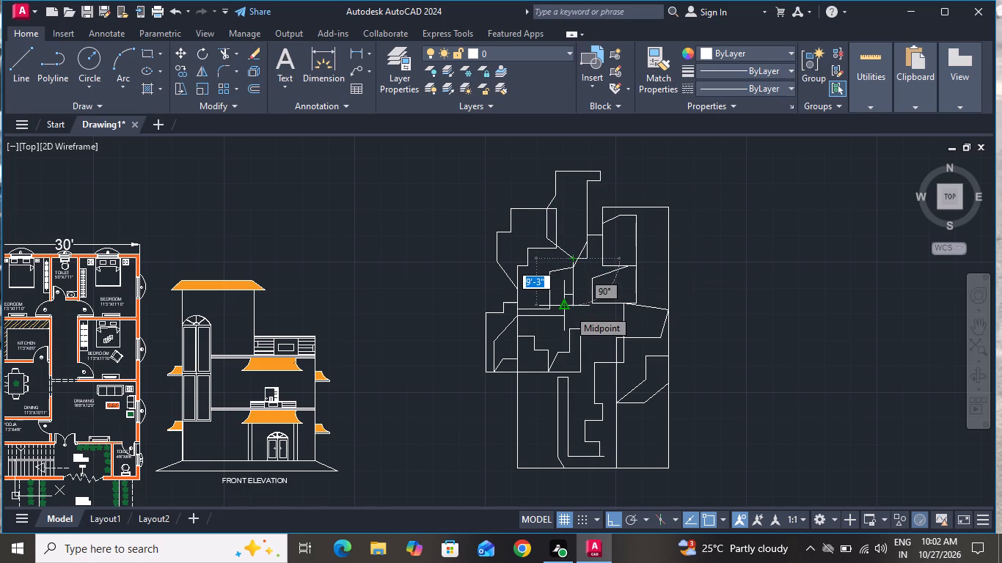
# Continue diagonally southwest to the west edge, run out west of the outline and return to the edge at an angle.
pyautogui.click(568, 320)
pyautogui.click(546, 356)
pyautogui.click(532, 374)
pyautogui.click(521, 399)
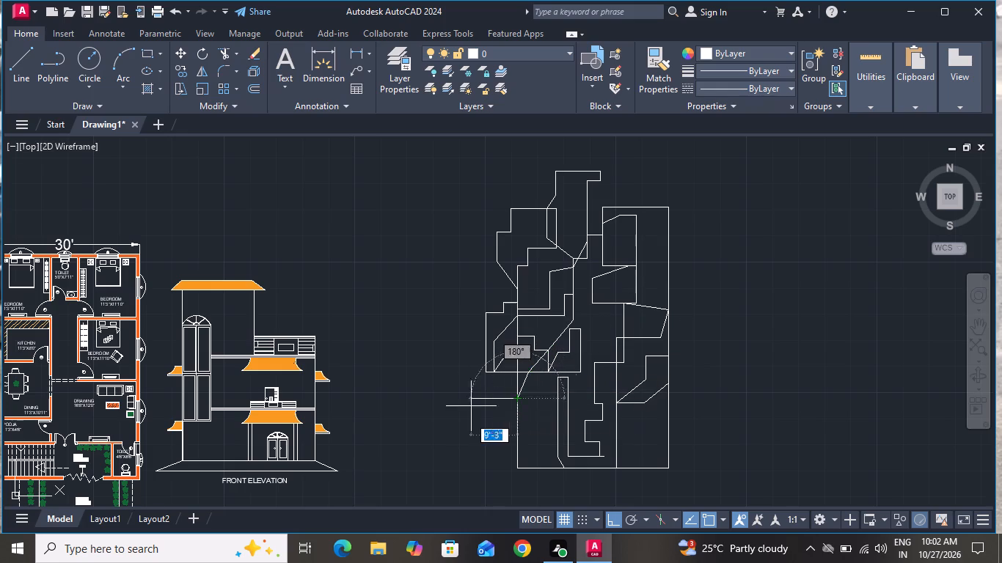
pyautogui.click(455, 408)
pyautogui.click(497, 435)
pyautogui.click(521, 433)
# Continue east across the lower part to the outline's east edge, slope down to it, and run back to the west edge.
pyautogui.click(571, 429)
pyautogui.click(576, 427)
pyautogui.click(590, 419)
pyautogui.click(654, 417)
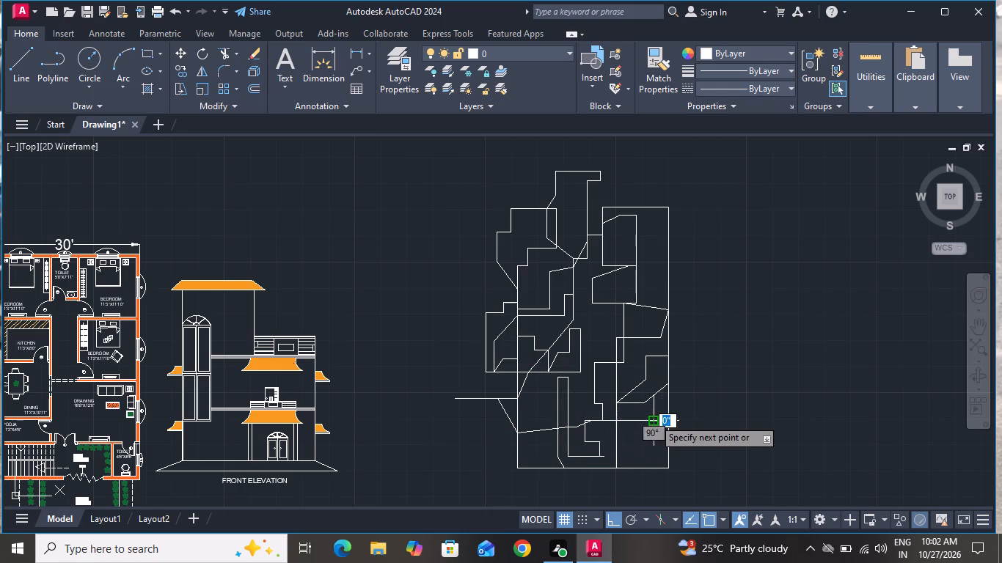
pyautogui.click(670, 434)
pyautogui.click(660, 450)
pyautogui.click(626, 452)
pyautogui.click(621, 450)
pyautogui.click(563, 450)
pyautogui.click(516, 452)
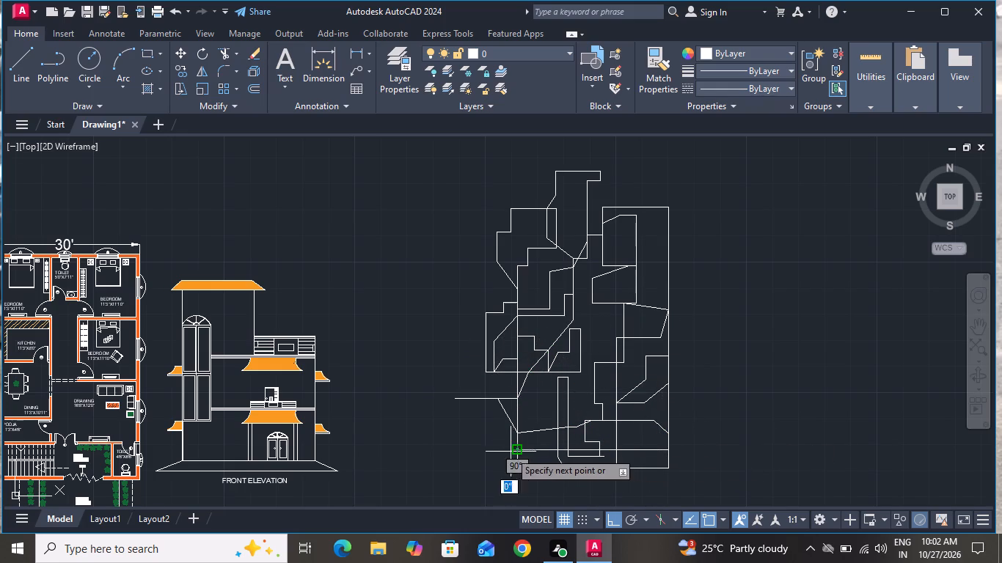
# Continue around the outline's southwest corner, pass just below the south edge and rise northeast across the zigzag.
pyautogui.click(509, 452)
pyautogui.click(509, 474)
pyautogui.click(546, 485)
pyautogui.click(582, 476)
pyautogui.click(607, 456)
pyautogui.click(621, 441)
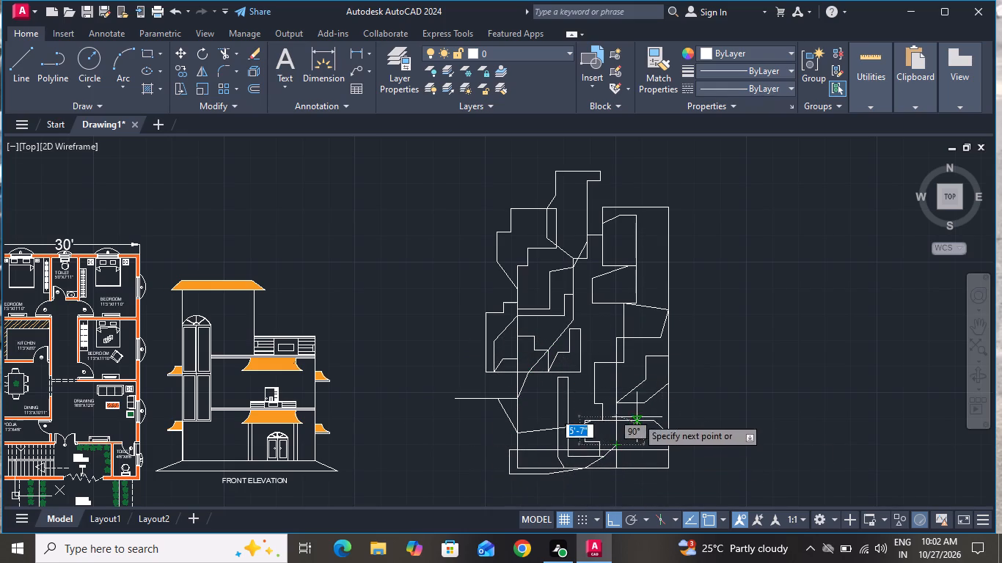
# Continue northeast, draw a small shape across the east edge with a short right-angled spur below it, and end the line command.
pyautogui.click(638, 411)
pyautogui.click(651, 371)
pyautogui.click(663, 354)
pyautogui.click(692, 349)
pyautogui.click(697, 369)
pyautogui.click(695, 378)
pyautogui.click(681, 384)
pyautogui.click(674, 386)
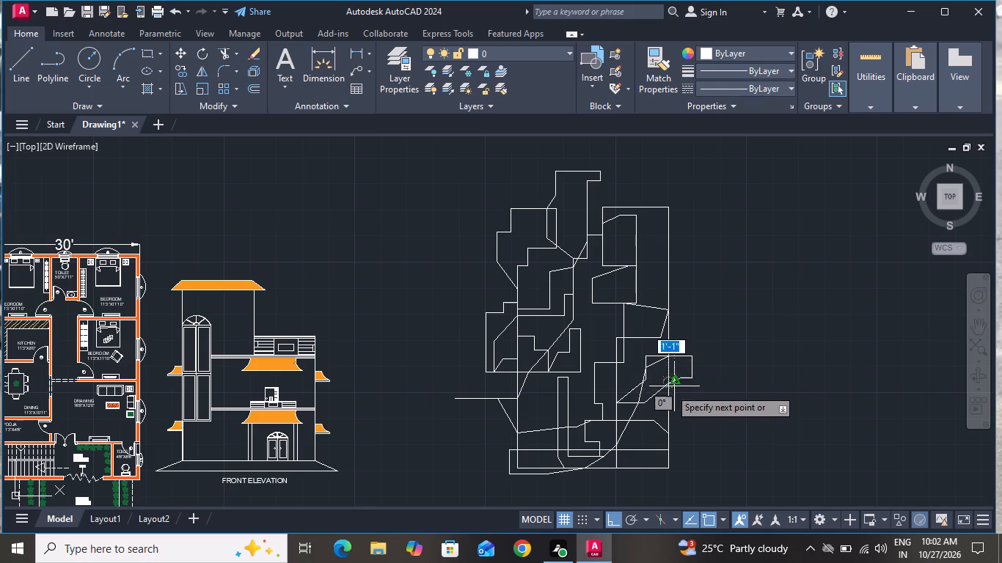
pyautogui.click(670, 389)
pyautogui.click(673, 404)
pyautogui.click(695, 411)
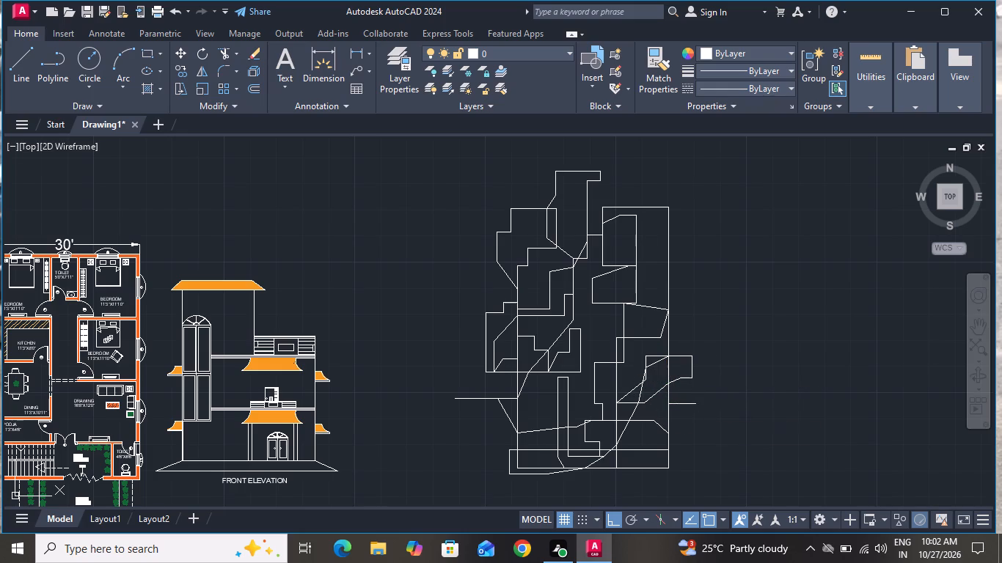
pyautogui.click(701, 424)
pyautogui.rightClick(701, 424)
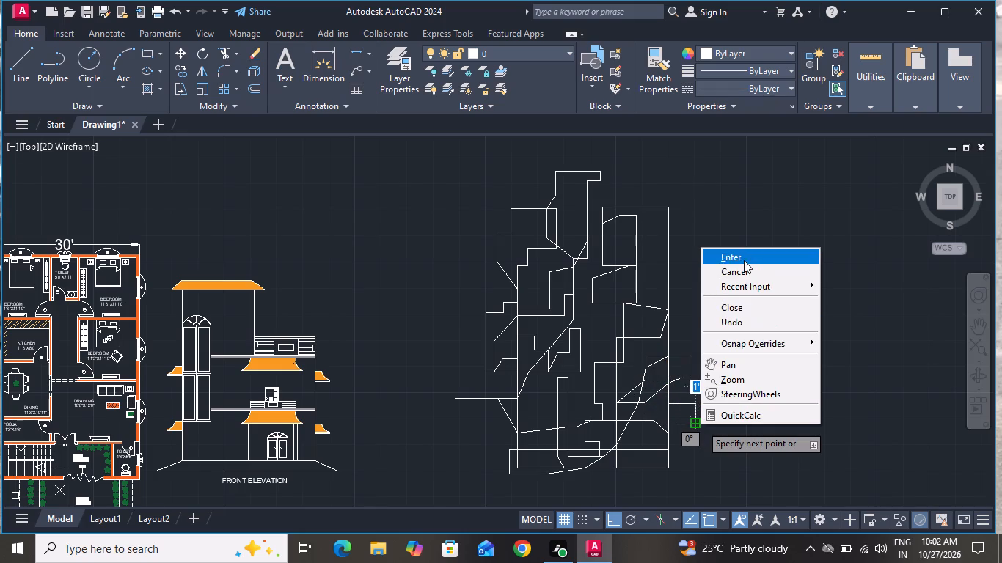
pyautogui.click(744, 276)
# Undo the entire freehand line figure drawn beside the front elevation.
pyautogui.scroll(-1, 742, 276)
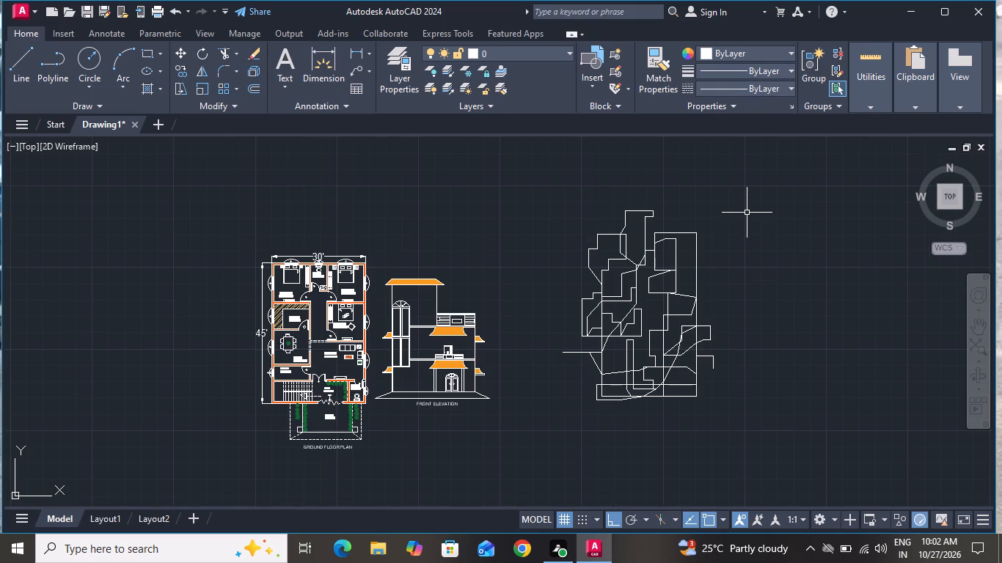
pyautogui.hotkey('ctrl', 'z')
pyautogui.hotkey('ctrl', 'z')
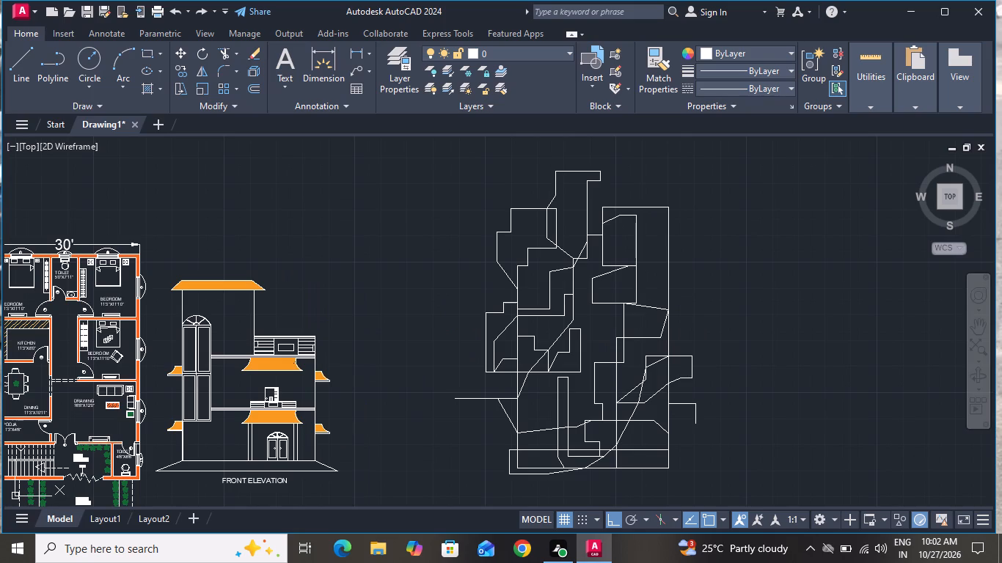
pyautogui.hotkey('ctrl', 'z')
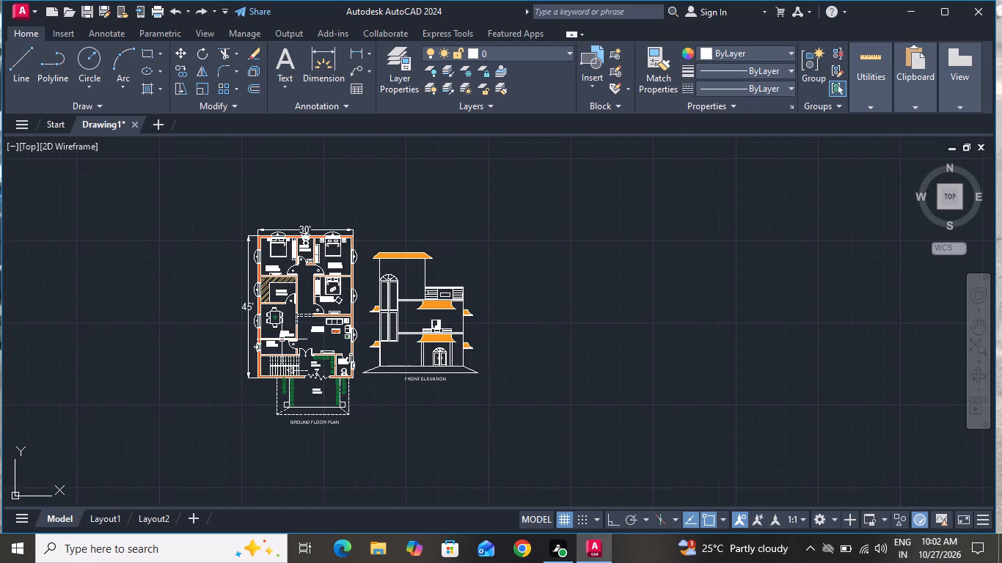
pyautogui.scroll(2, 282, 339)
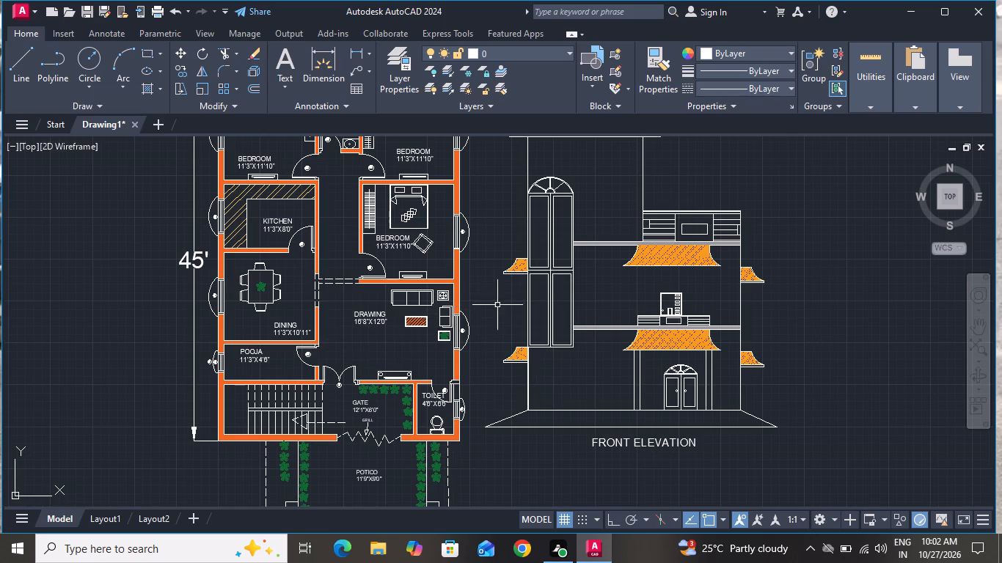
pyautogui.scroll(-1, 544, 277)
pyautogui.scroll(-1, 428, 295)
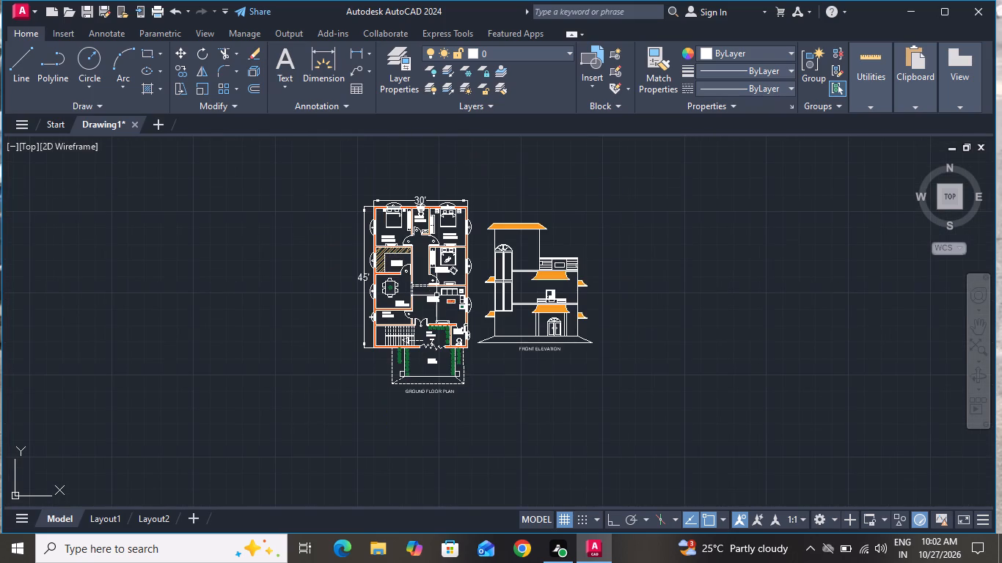
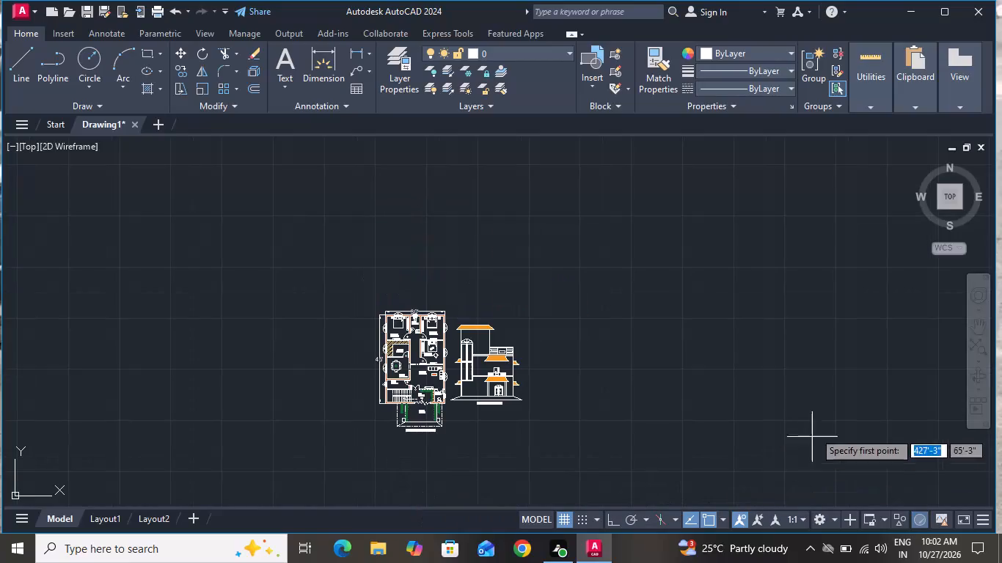
# Start a line east of the front elevation and, with ortho on, draw 20' north, 30" west and a further 50' west.
pyautogui.scroll(2, 679, 371)
pyautogui.click(644, 400)
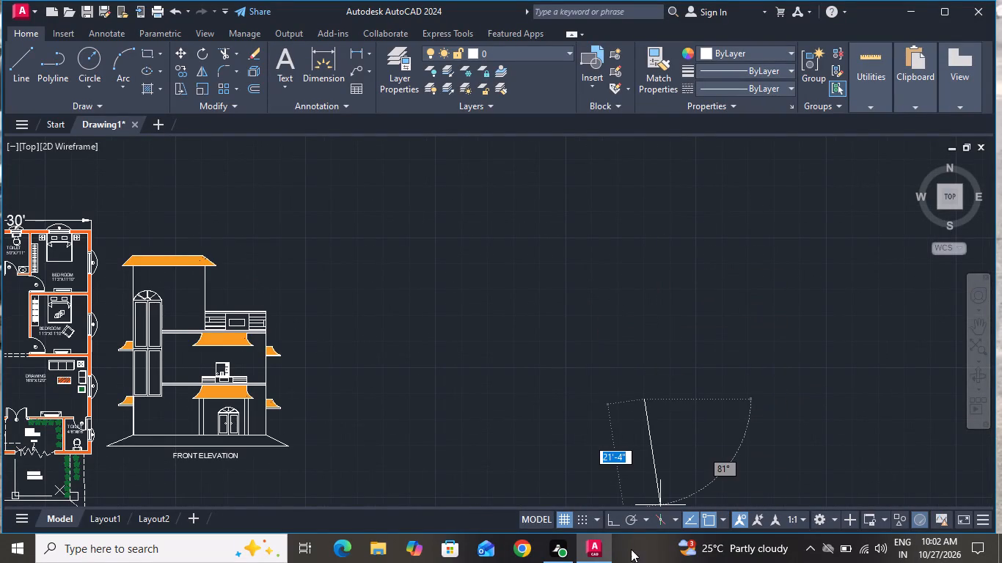
pyautogui.click(614, 521)
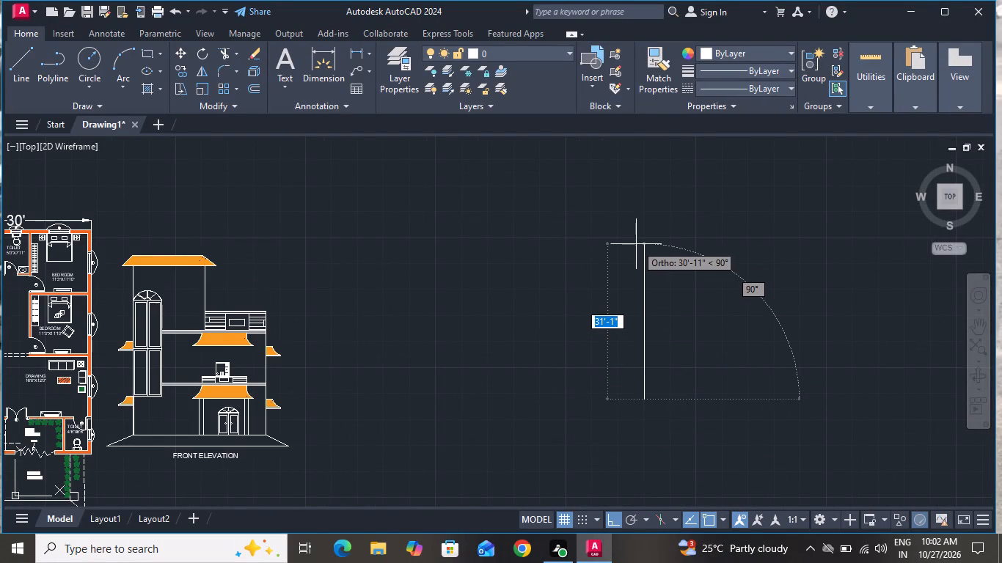
pyautogui.press('2')
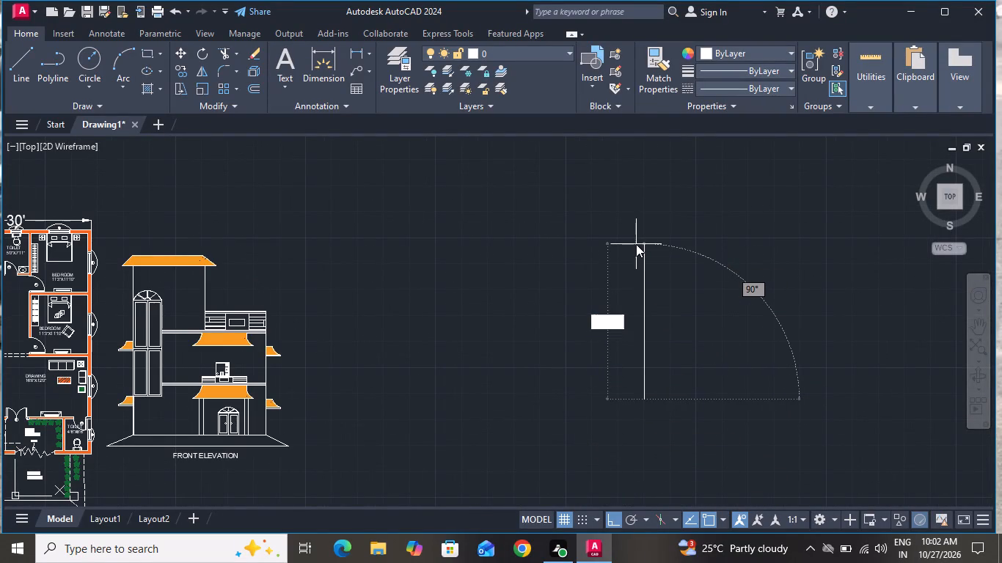
pyautogui.press('0')
pyautogui.press("'")
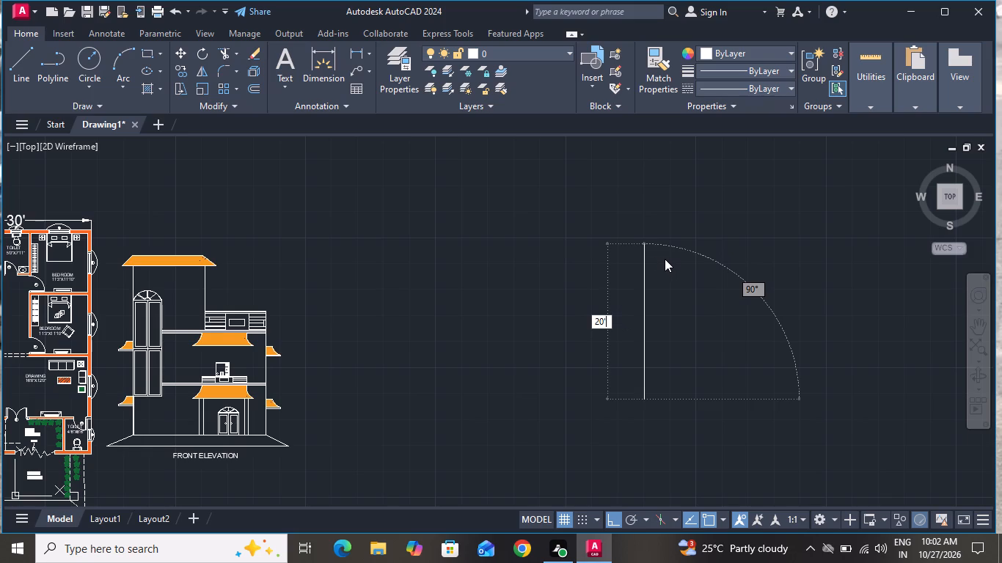
pyautogui.press('space')
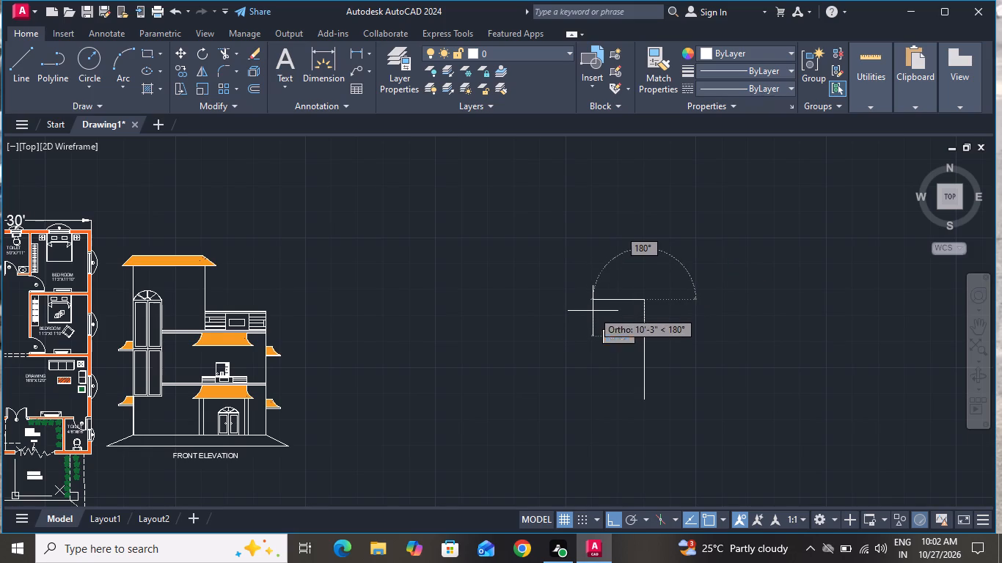
pyautogui.write('30')
pyautogui.press('space')
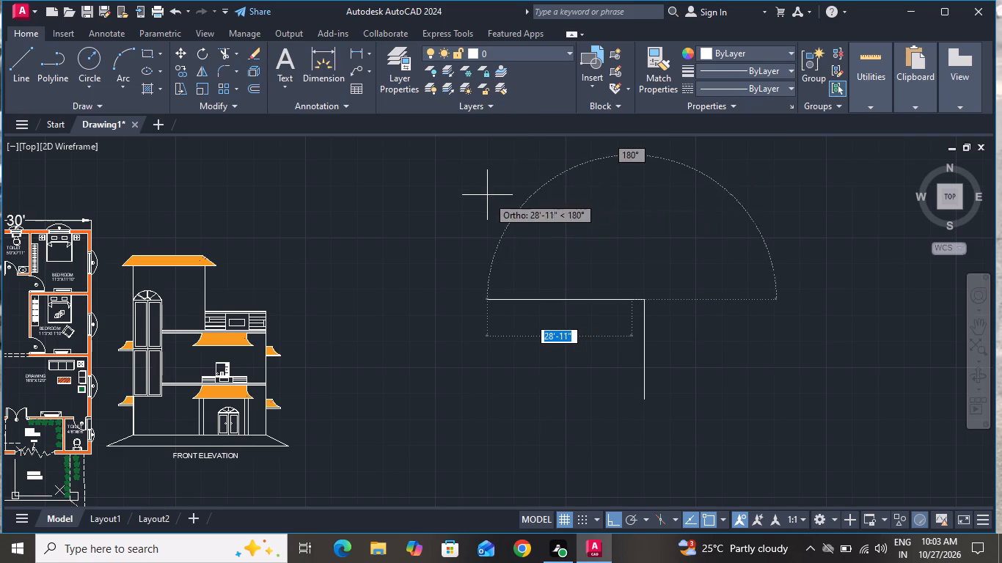
pyautogui.press('5')
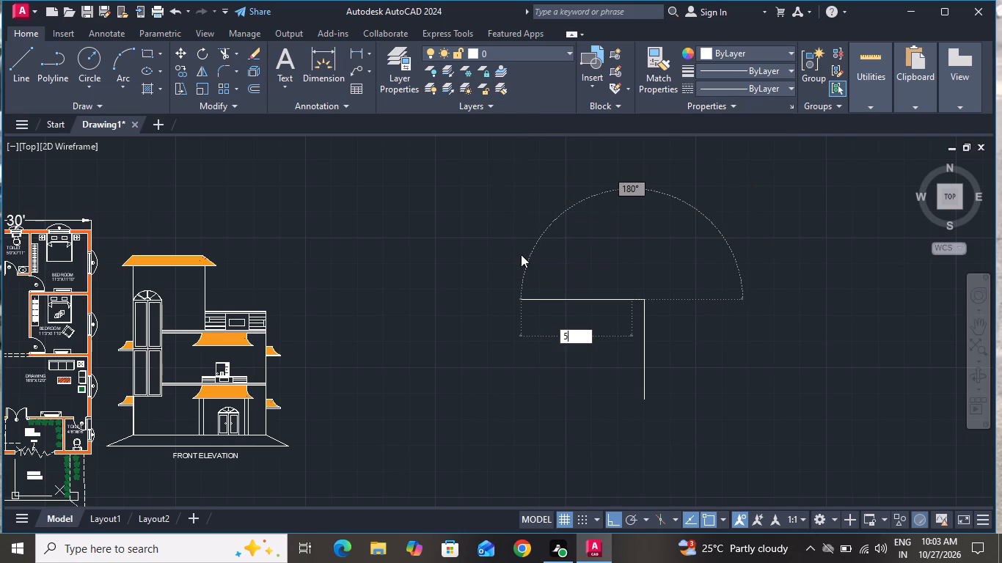
pyautogui.press('0')
pyautogui.press("'")
pyautogui.press('space')
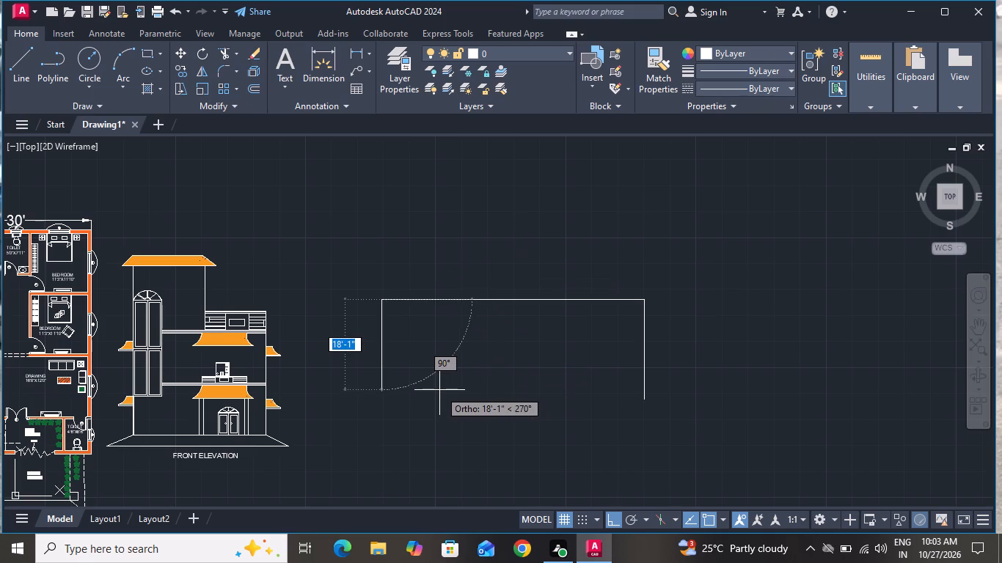
# Continue the line south to form a west edge reaching below the east edge's lower end, and add a short segment east.
pyautogui.scroll(-2, 439, 389)
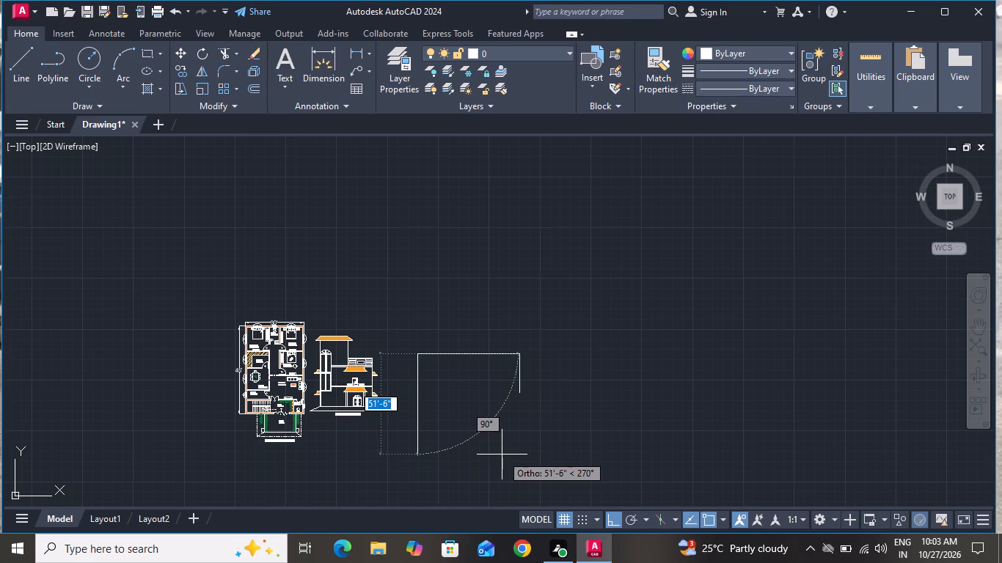
pyautogui.scroll(-1, 502, 455)
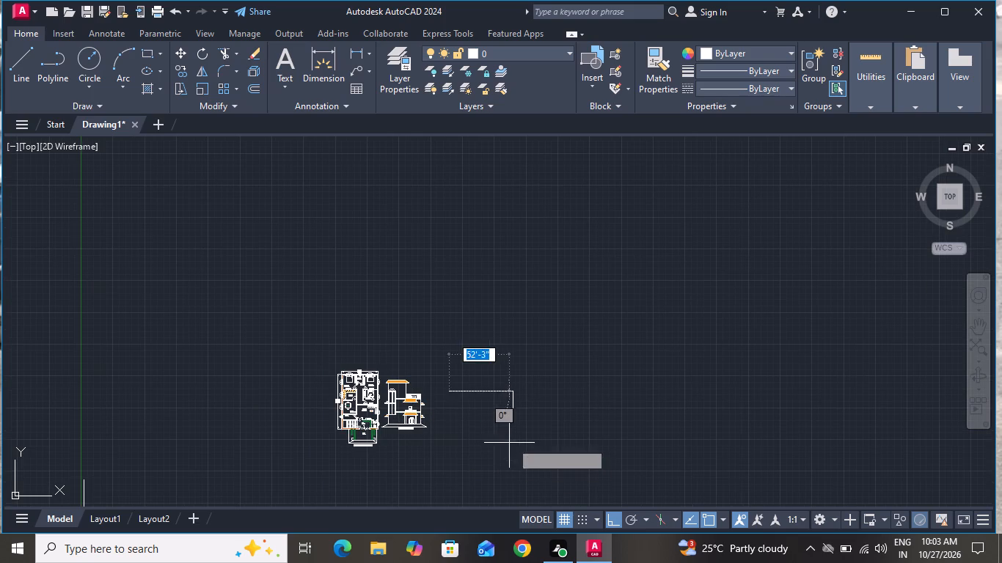
pyautogui.scroll(3, 474, 446)
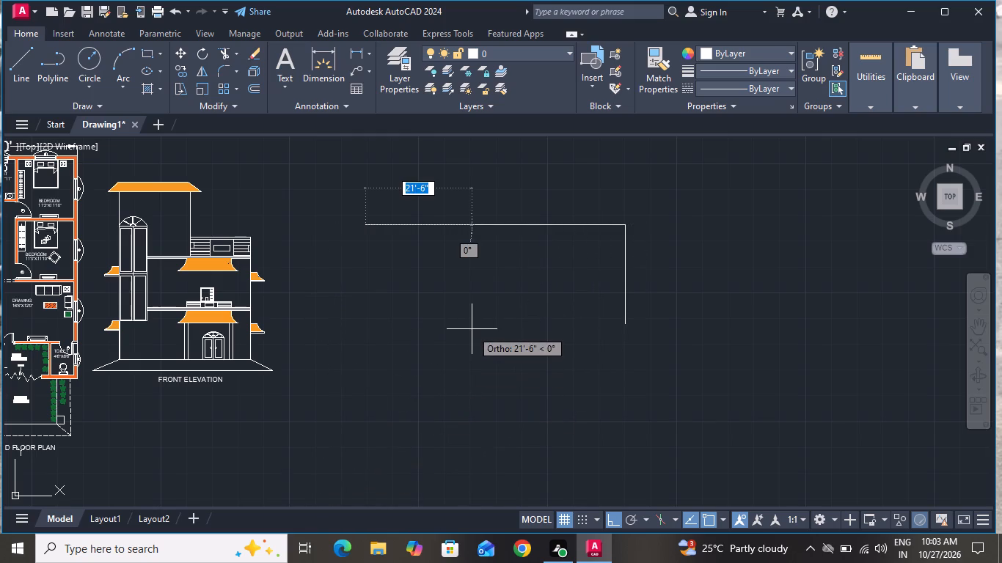
pyautogui.click(450, 391)
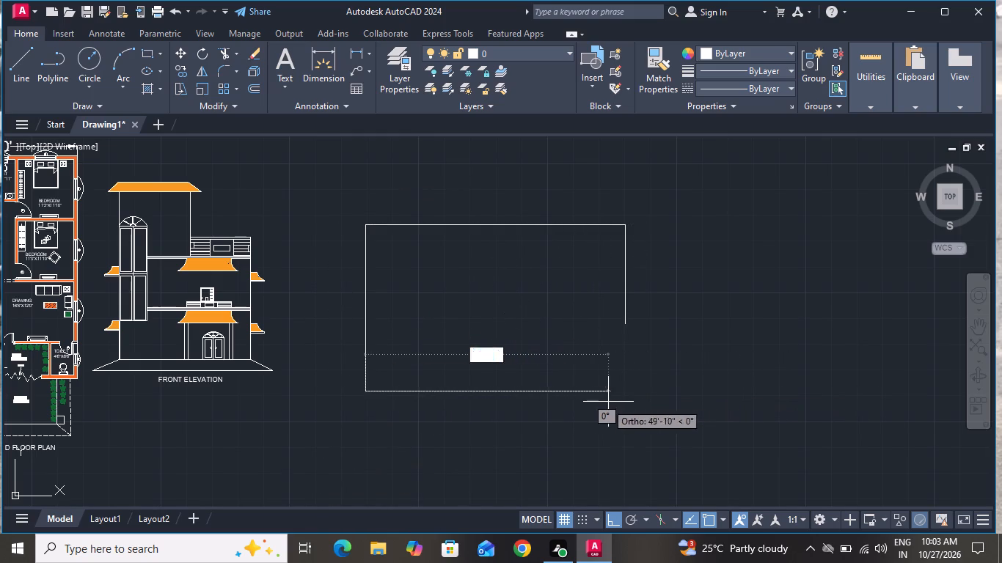
pyautogui.click(420, 398)
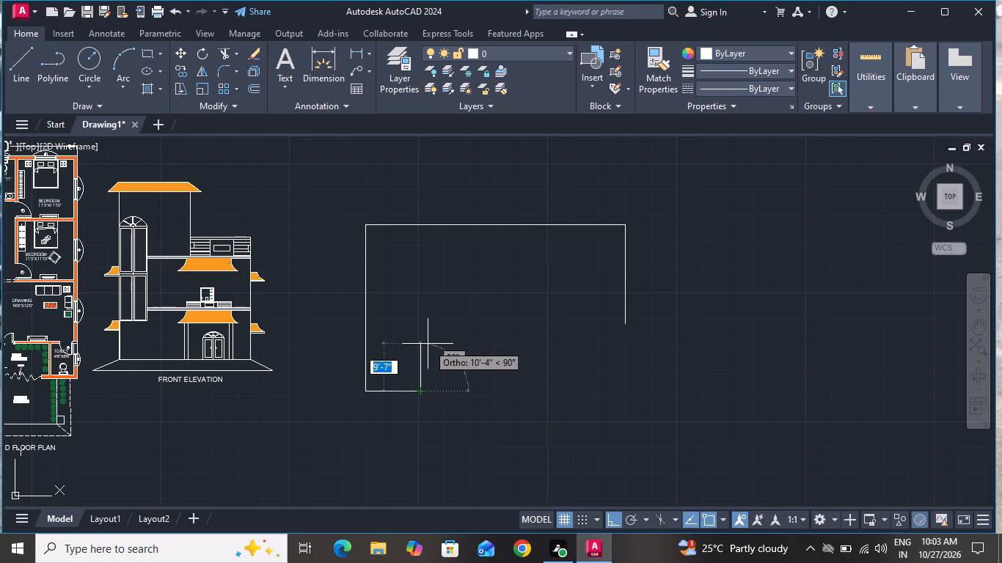
# Continue the line as four stair steps rising northeast to just below the top edge, close to the east edge.
pyautogui.click(423, 354)
pyautogui.click(470, 357)
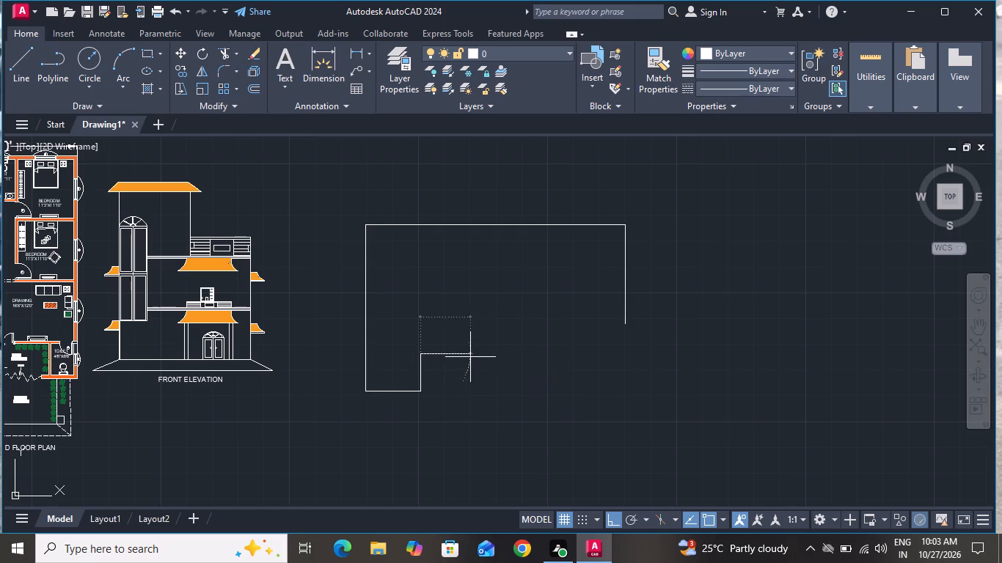
pyautogui.click(468, 317)
pyautogui.click(521, 314)
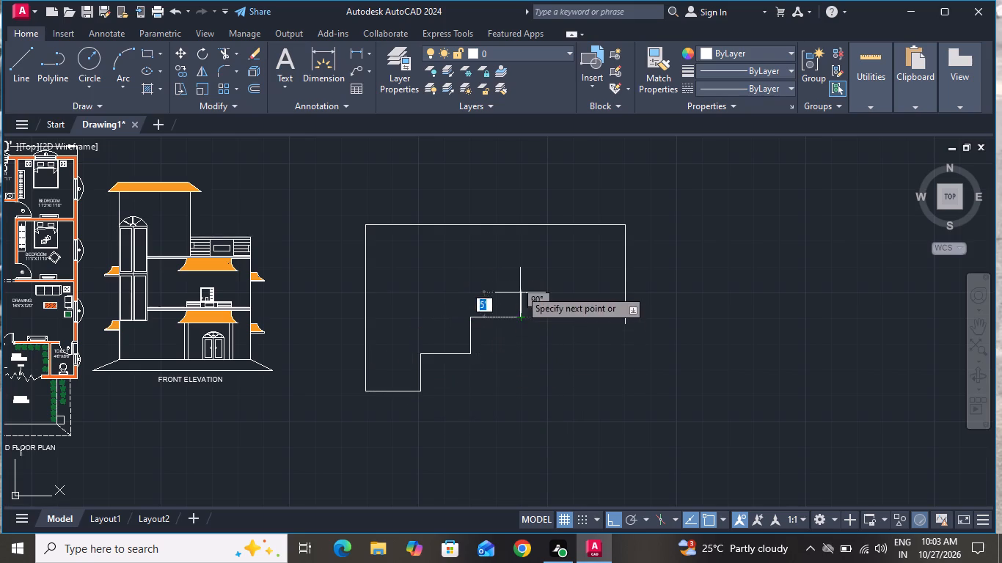
pyautogui.click(519, 279)
pyautogui.click(569, 279)
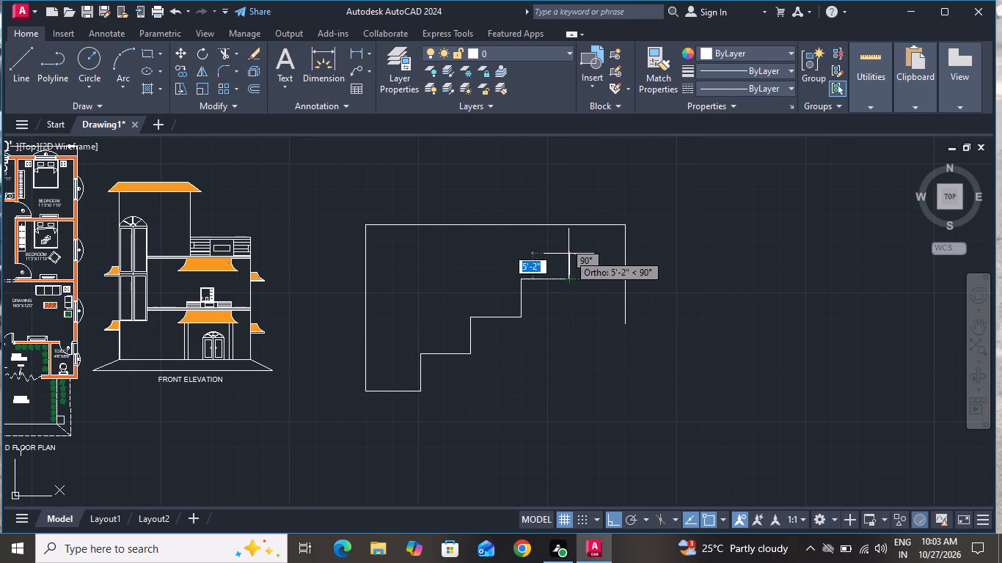
pyautogui.click(568, 254)
pyautogui.click(598, 249)
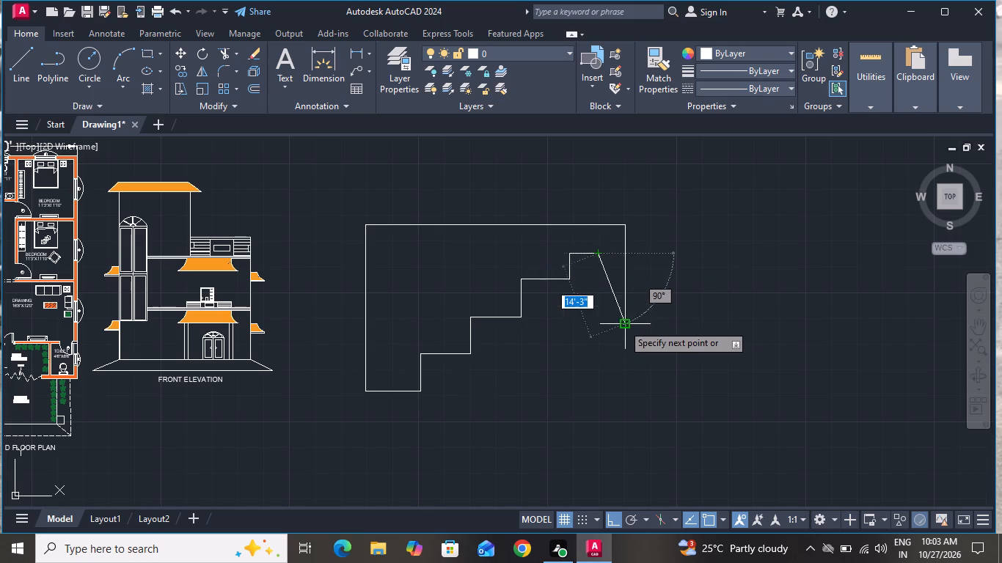
# Drop the line level with the east edge's lower end, join it there to close the outline, and end the line command.
pyautogui.click(596, 319)
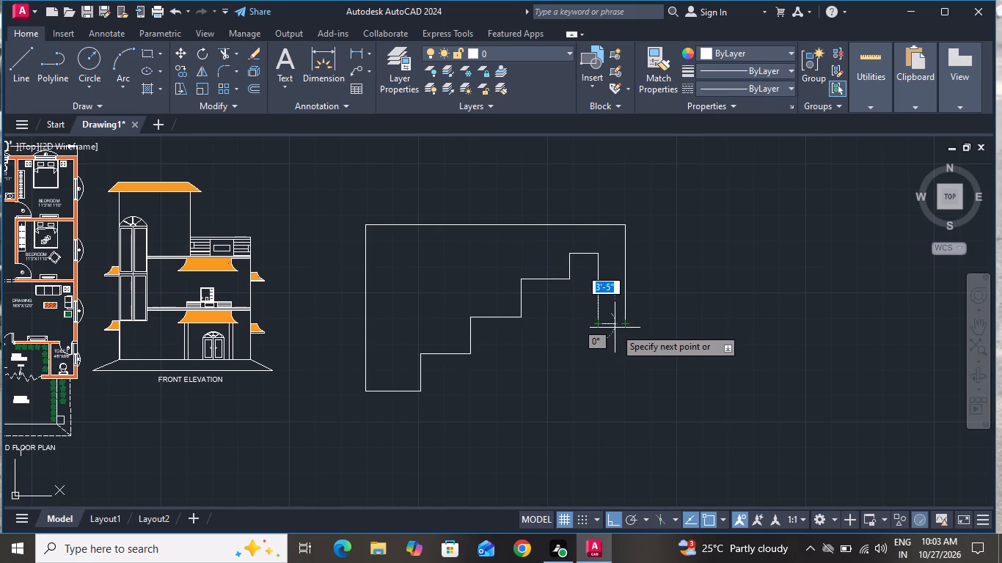
pyautogui.scroll(2, 615, 328)
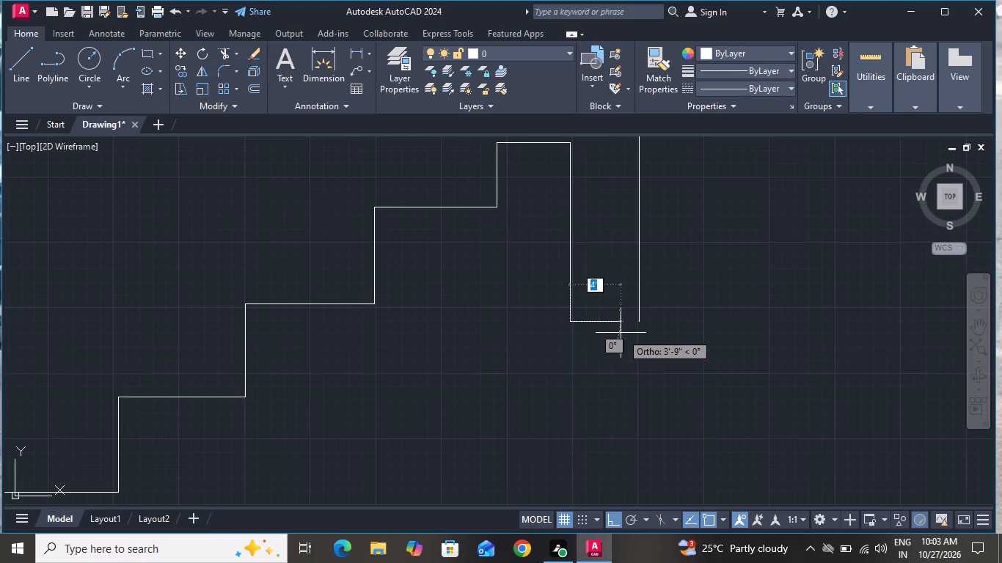
pyautogui.click(639, 324)
pyautogui.rightClick(637, 325)
pyautogui.click(652, 344)
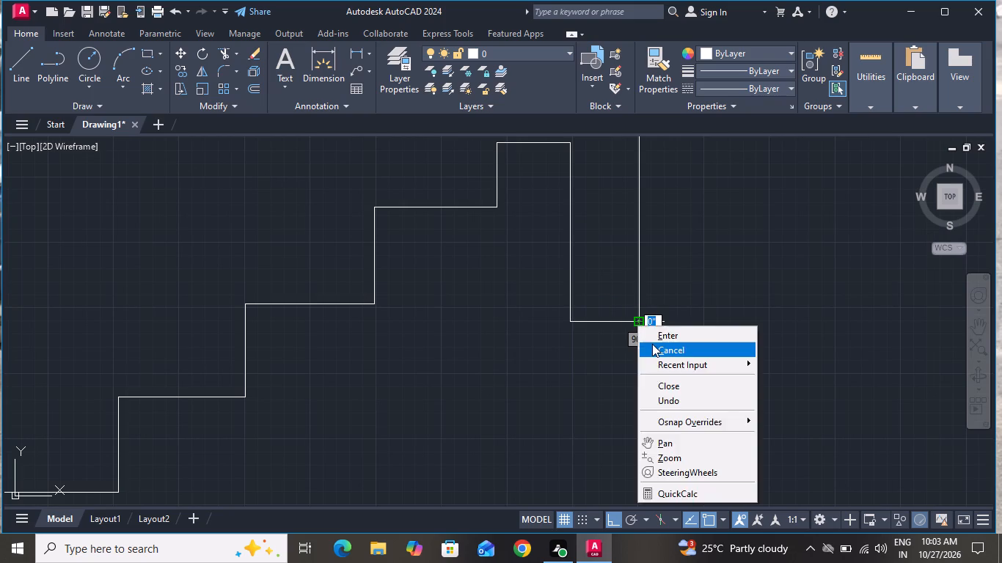
# Start a new line on the west edge just above its lower end and draw three steps rising northeast inside the outline.
pyautogui.scroll(-3, 649, 372)
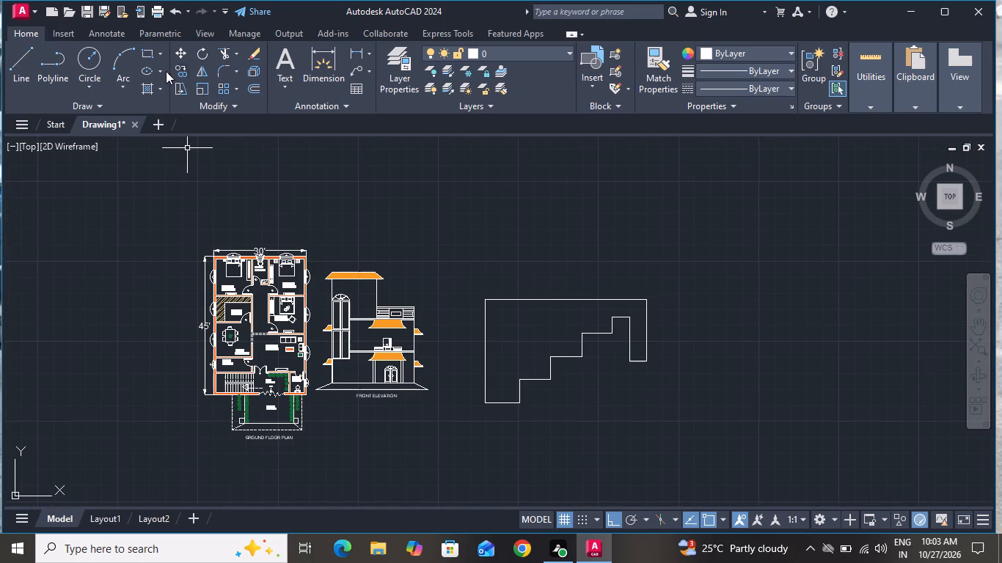
pyautogui.click(26, 51)
pyautogui.scroll(1, 475, 392)
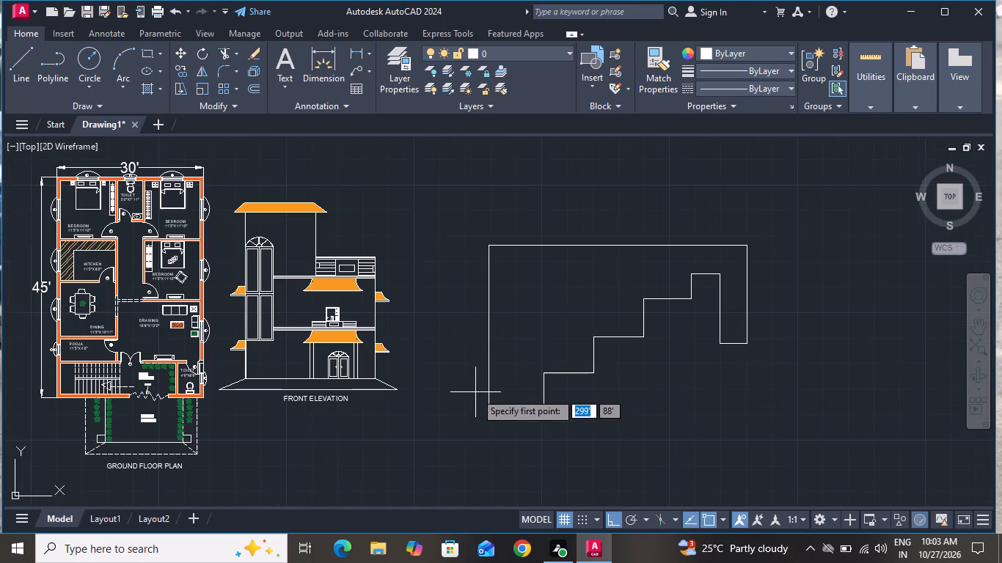
pyautogui.click(491, 383)
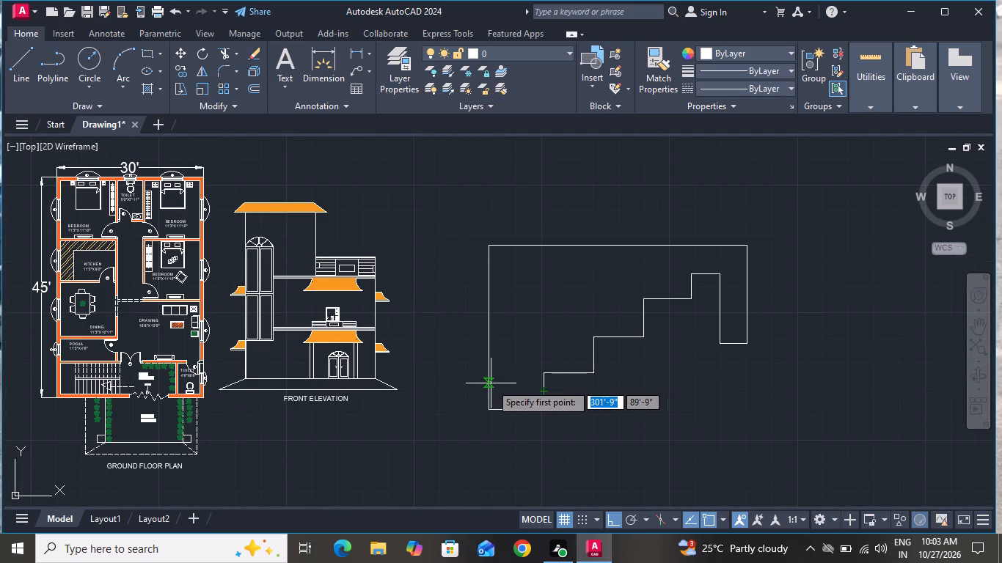
pyautogui.click(514, 378)
pyautogui.click(518, 357)
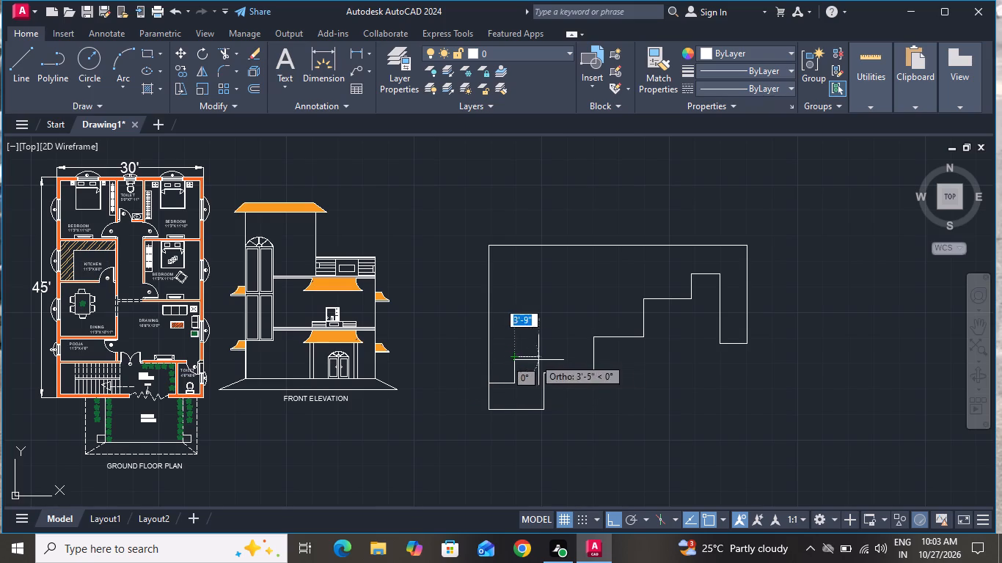
pyautogui.click(558, 359)
pyautogui.click(560, 329)
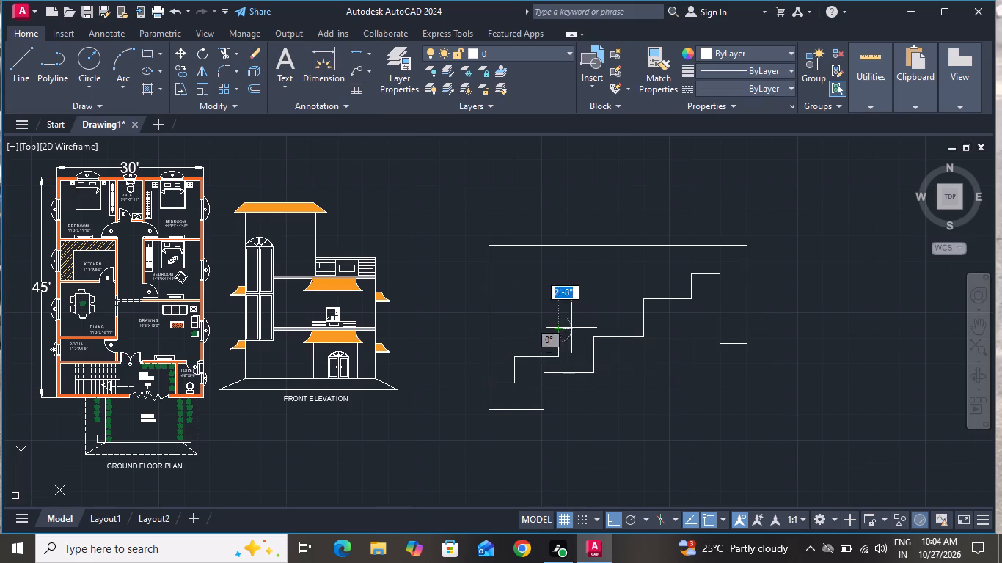
pyautogui.click(617, 324)
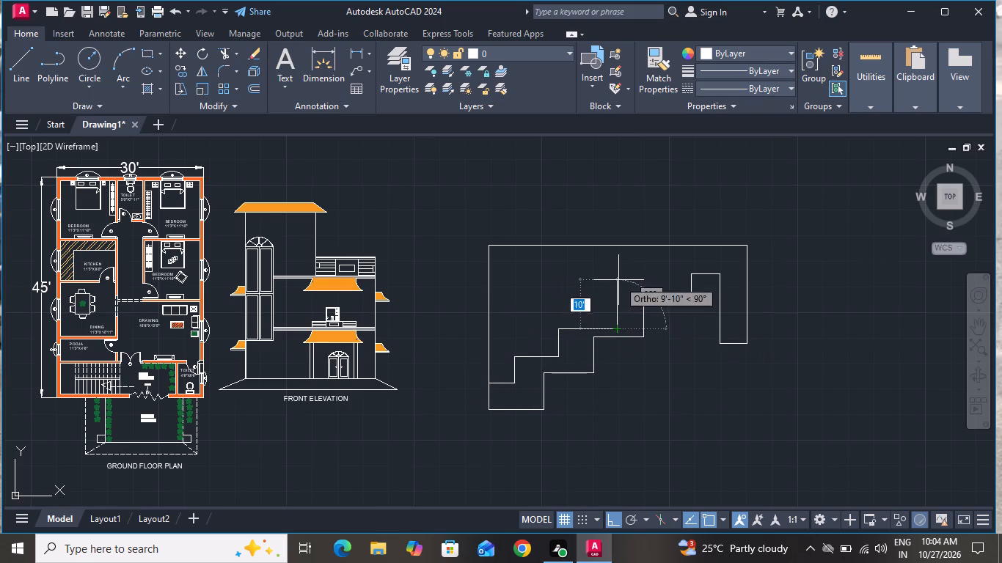
pyautogui.click(619, 279)
# Continue with a segment east and a short rise, run back west, drop south, and return east across the inner riser.
pyautogui.scroll(2, 656, 279)
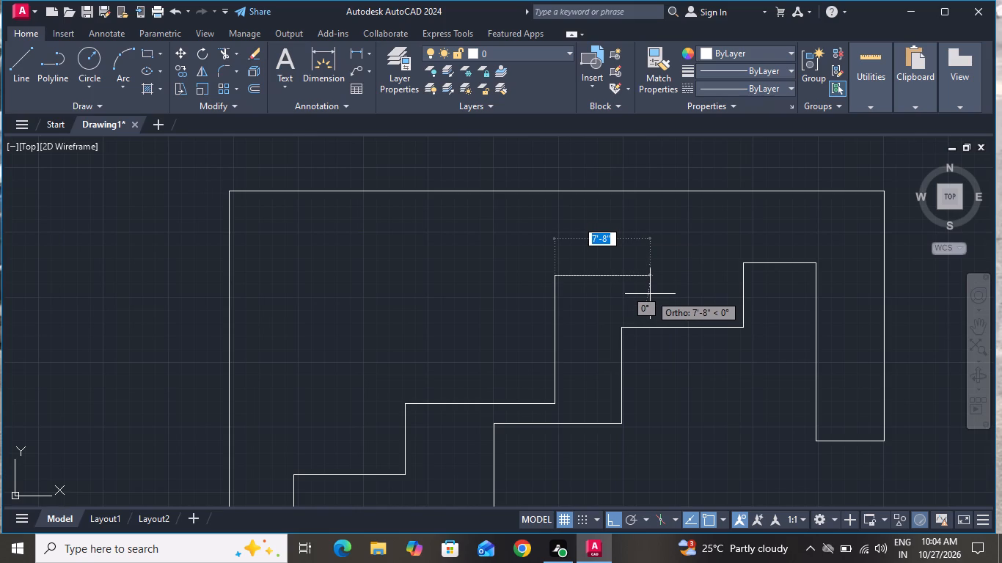
pyautogui.click(650, 294)
pyautogui.click(655, 264)
pyautogui.click(588, 219)
pyautogui.click(485, 223)
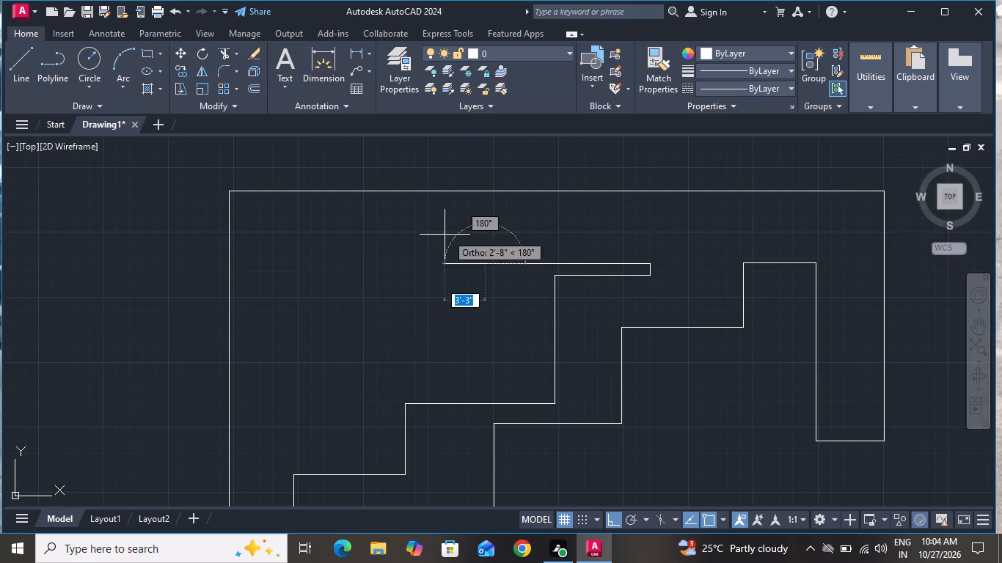
pyautogui.moveTo(443, 238); pyautogui.dragTo(443, 253)
pyautogui.click(429, 312)
pyautogui.click(431, 336)
pyautogui.click(505, 344)
pyautogui.click(574, 348)
# Slope down to the outer stair's riser, drop below its tread, run back west past the stair, slope southeast and continue east.
pyautogui.moveTo(618, 368); pyautogui.dragTo(624, 410)
pyautogui.click(598, 434)
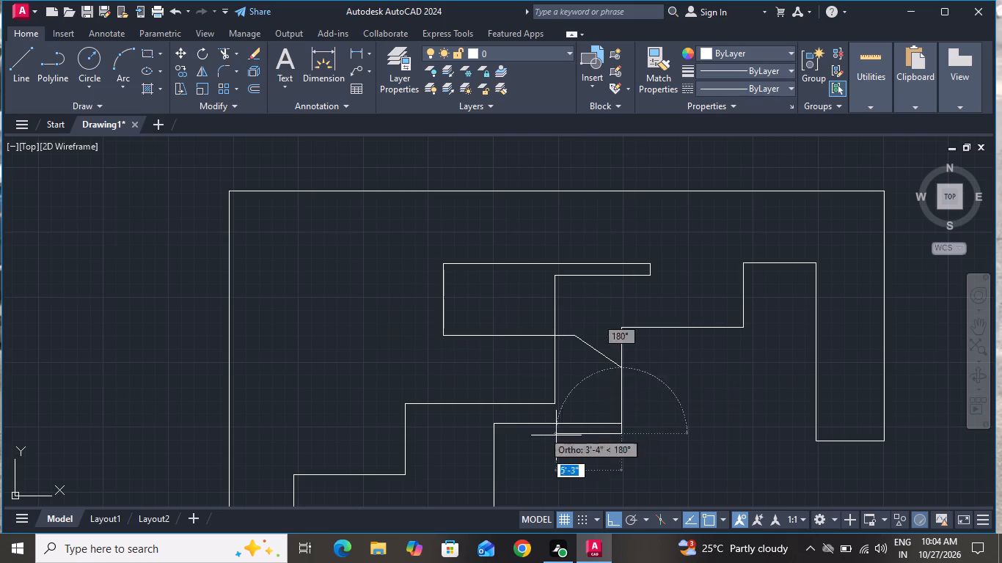
pyautogui.click(508, 425)
pyautogui.moveTo(480, 421); pyautogui.dragTo(473, 428)
pyautogui.moveTo(454, 441); pyautogui.dragTo(475, 457)
pyautogui.moveTo(499, 452); pyautogui.dragTo(529, 458)
pyautogui.click(579, 457)
pyautogui.click(618, 458)
pyautogui.click(635, 454)
pyautogui.click(651, 457)
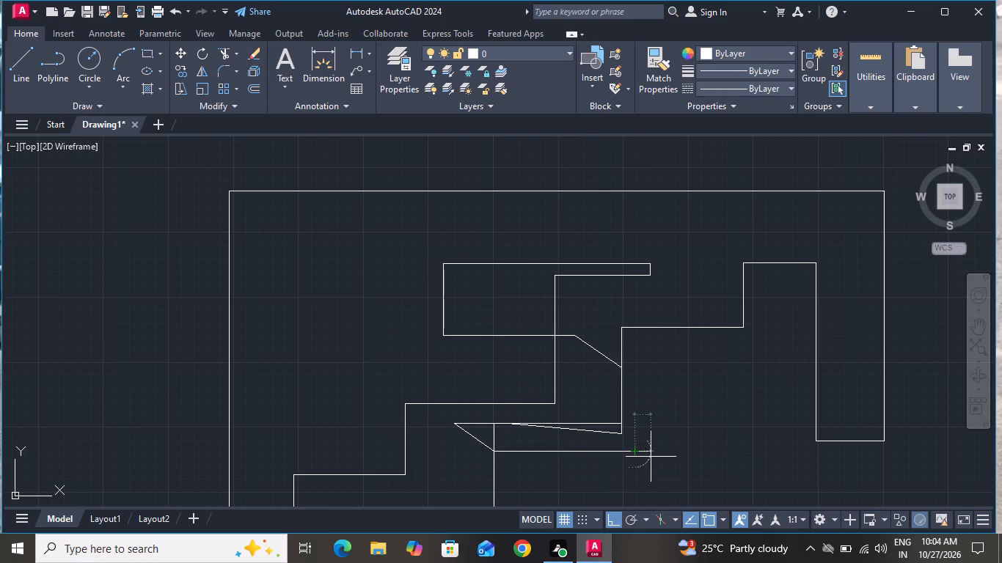
pyautogui.click(667, 445)
# Extend the line east, rise past the outline's top edge, jog east, run back west and drop below that edge.
pyautogui.click(679, 394)
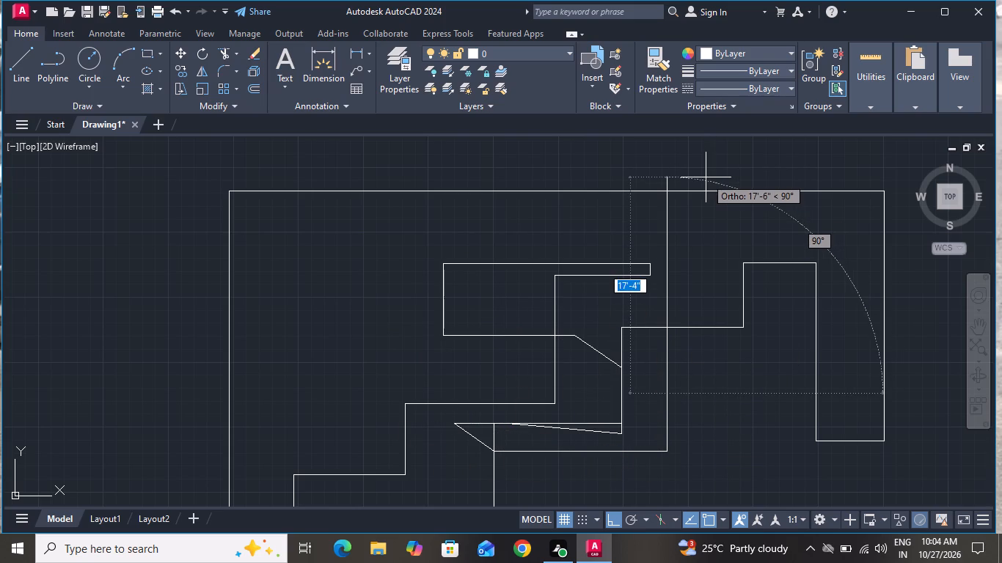
pyautogui.click(706, 179)
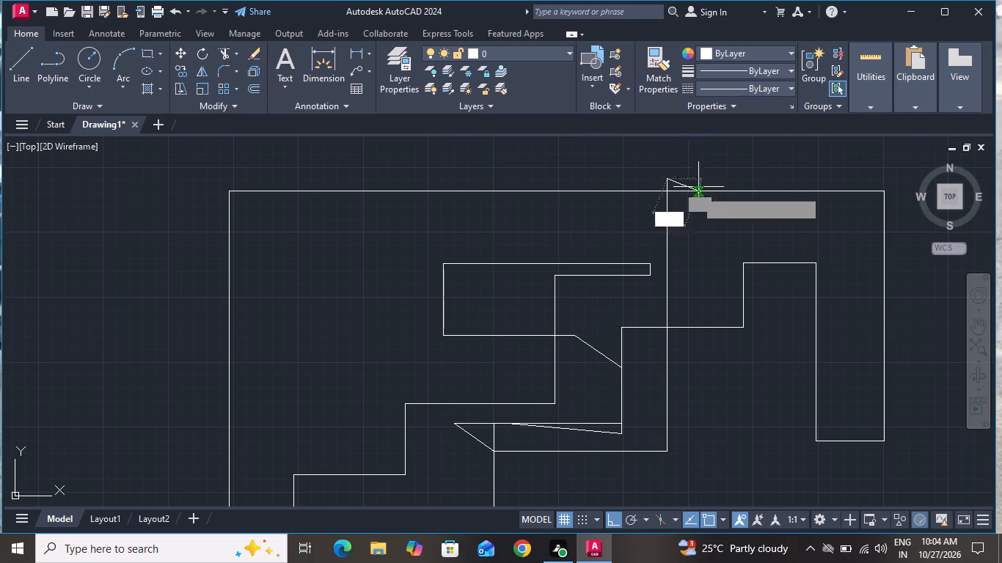
pyautogui.click(689, 199)
pyautogui.click(617, 224)
pyautogui.click(615, 226)
# Continue the line east, slope gently down to the outline's east edge, and go south along that edge.
pyautogui.moveTo(630, 238); pyautogui.dragTo(631, 238)
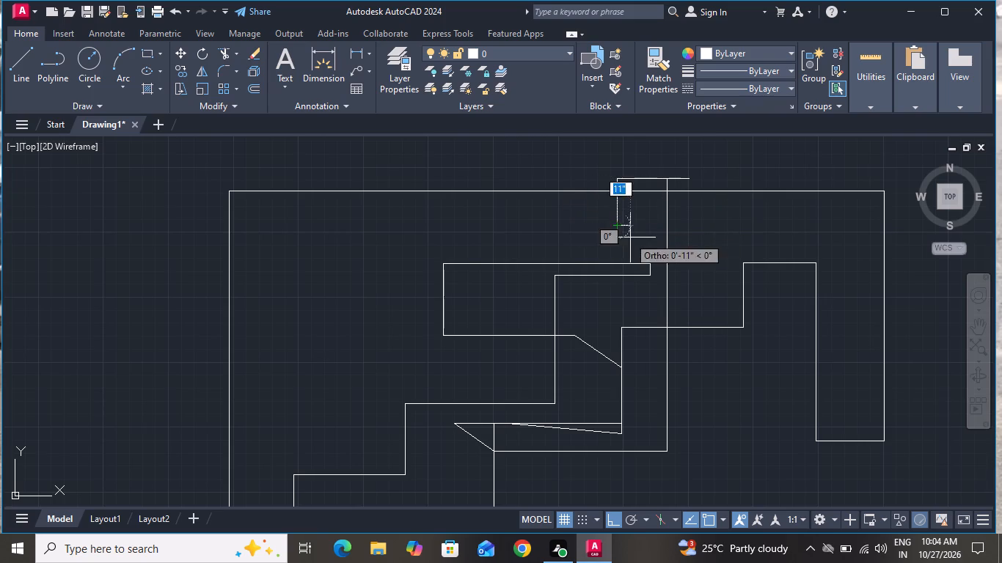
pyautogui.moveTo(631, 238); pyautogui.dragTo(640, 239)
pyautogui.click(723, 226)
pyautogui.click(878, 237)
pyautogui.click(869, 261)
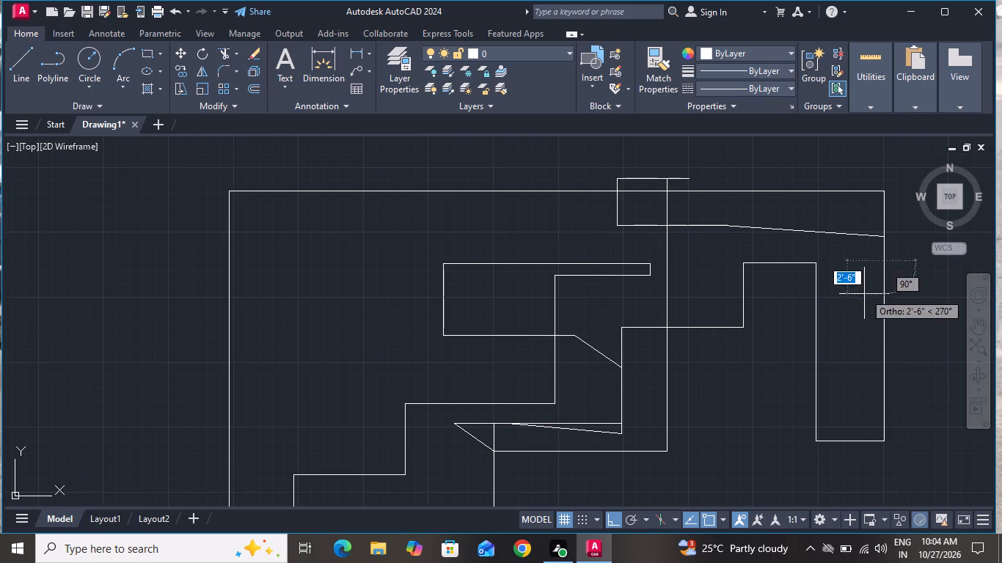
pyautogui.click(863, 309)
# Run the line west, slope down to the inner riser, continue west past it, and end the line command.
pyautogui.click(834, 350)
pyautogui.click(815, 367)
pyautogui.moveTo(805, 373); pyautogui.dragTo(791, 380)
pyautogui.click(723, 397)
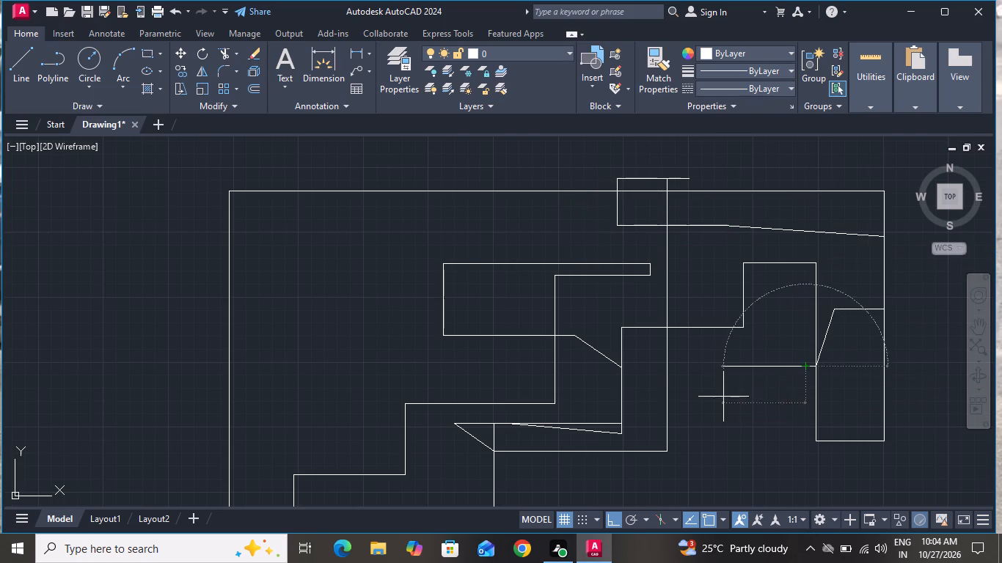
pyautogui.rightClick(719, 370)
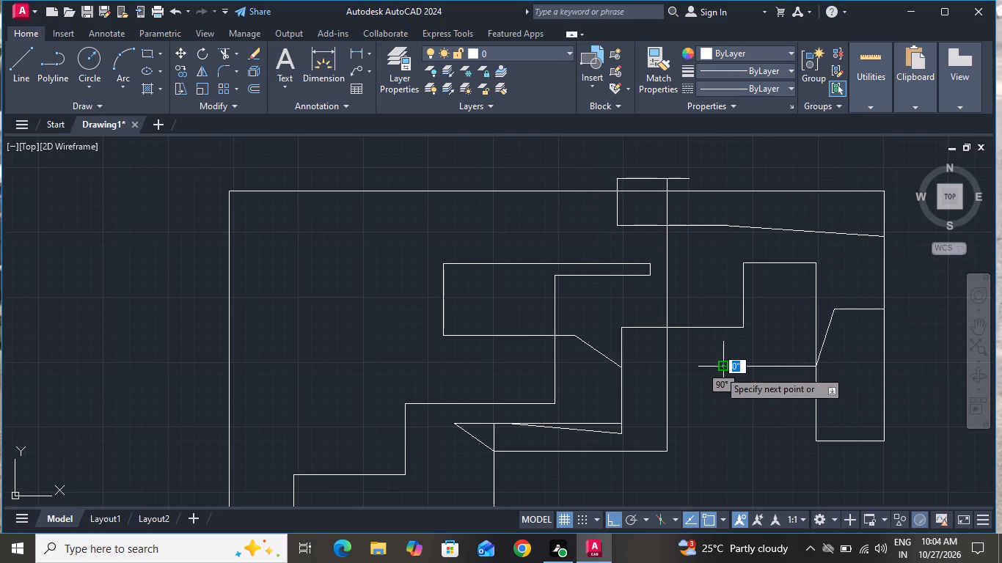
pyautogui.click(808, 207)
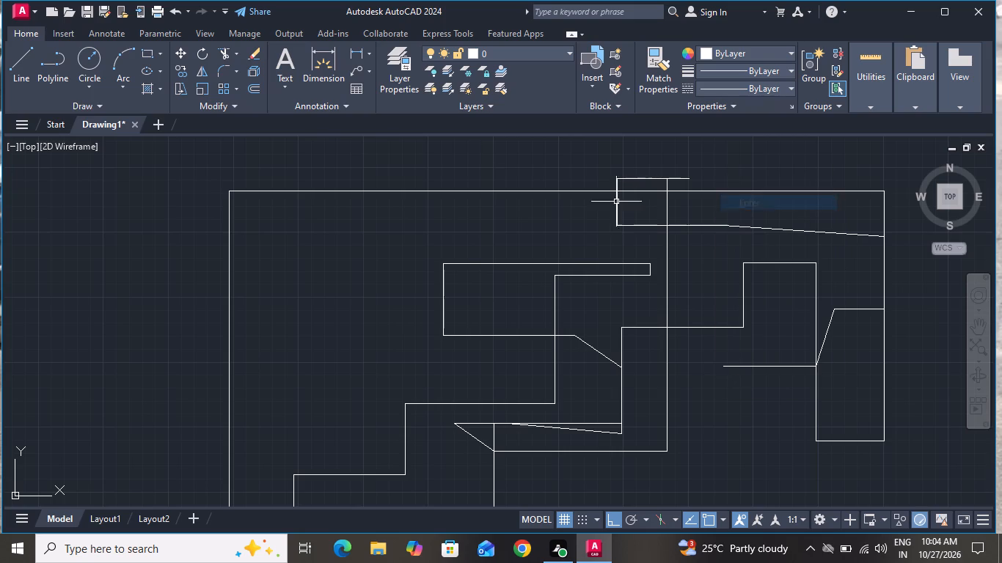
# Draw a large circle overlapping the outline's southeast part, and a smaller one inside it centred slightly to the southwest.
pyautogui.click(89, 55)
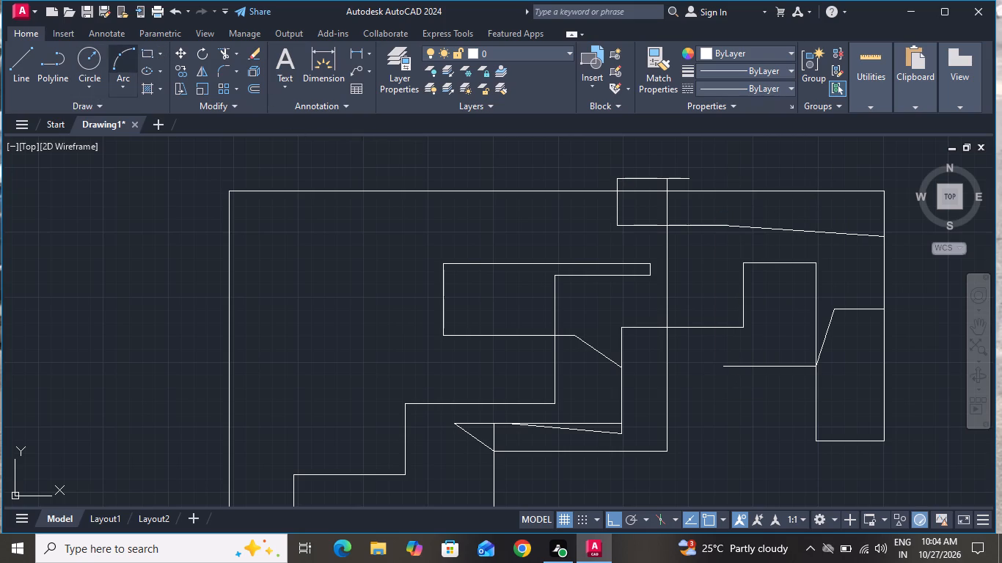
pyautogui.scroll(-1, 404, 184)
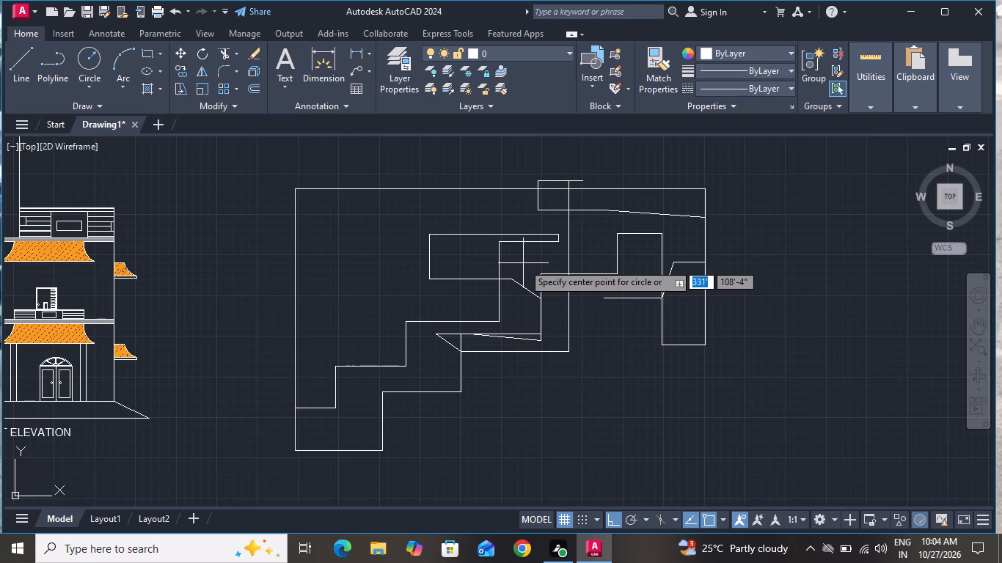
pyautogui.scroll(-1, 509, 263)
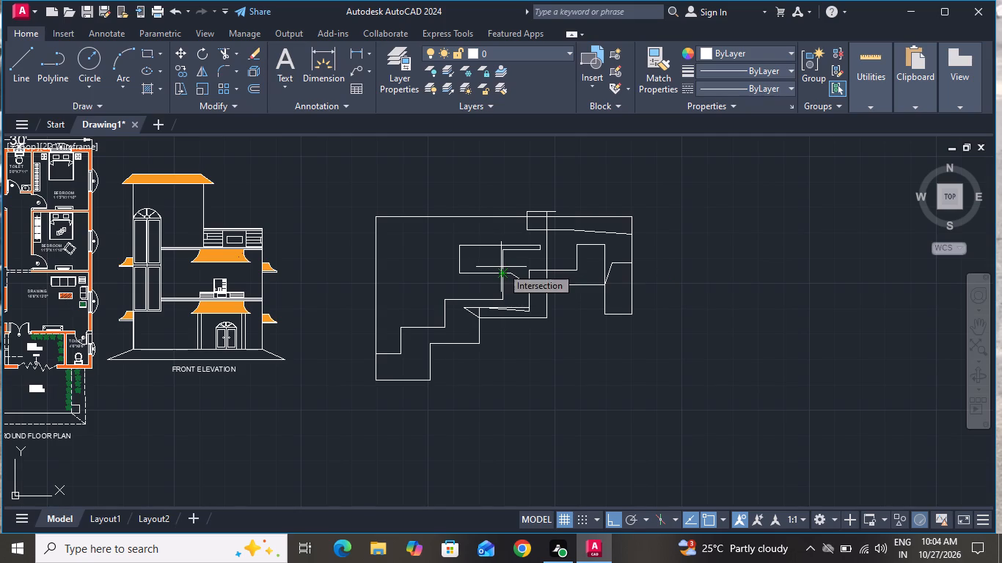
pyautogui.click(584, 345)
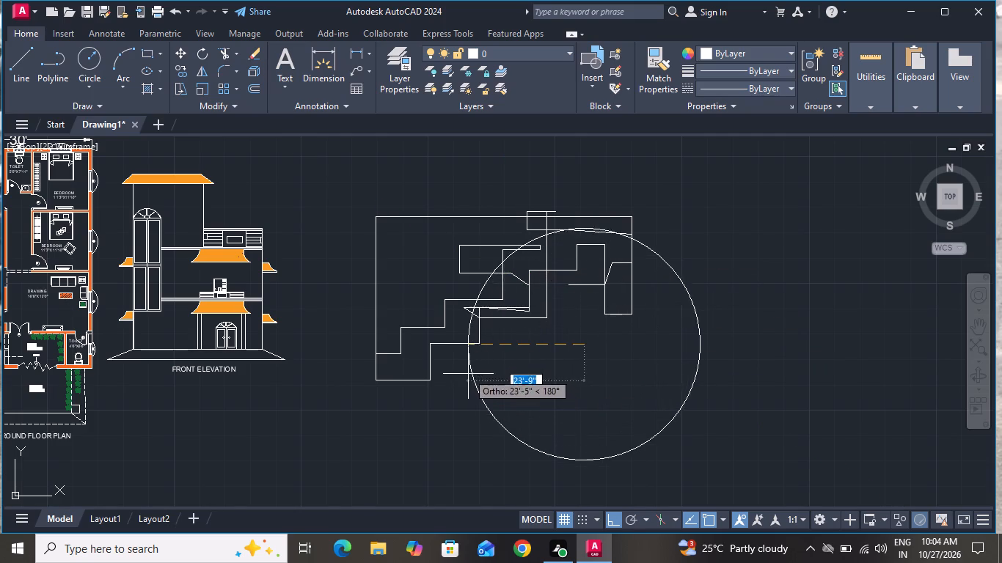
pyautogui.click(448, 331)
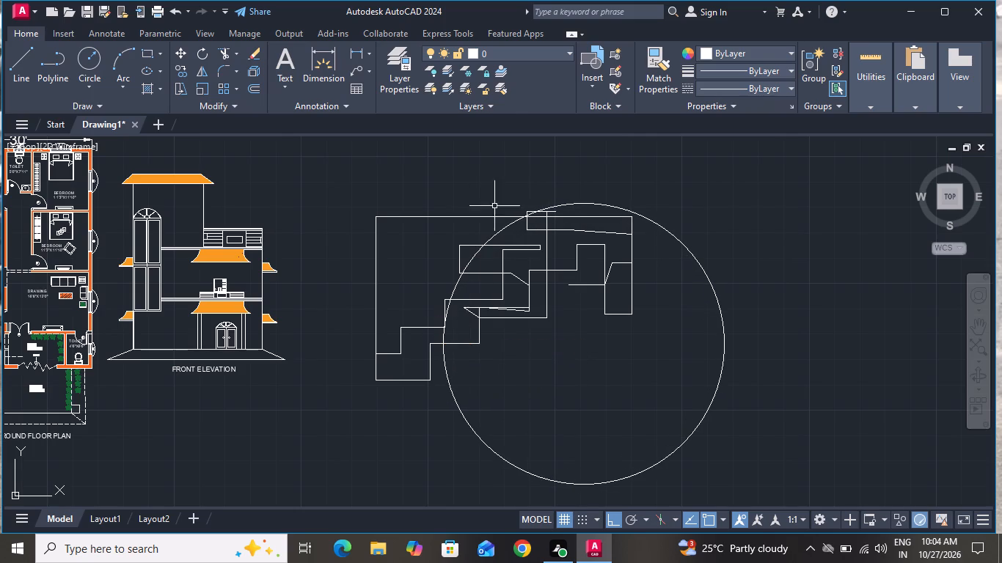
pyautogui.click(98, 54)
pyautogui.click(571, 356)
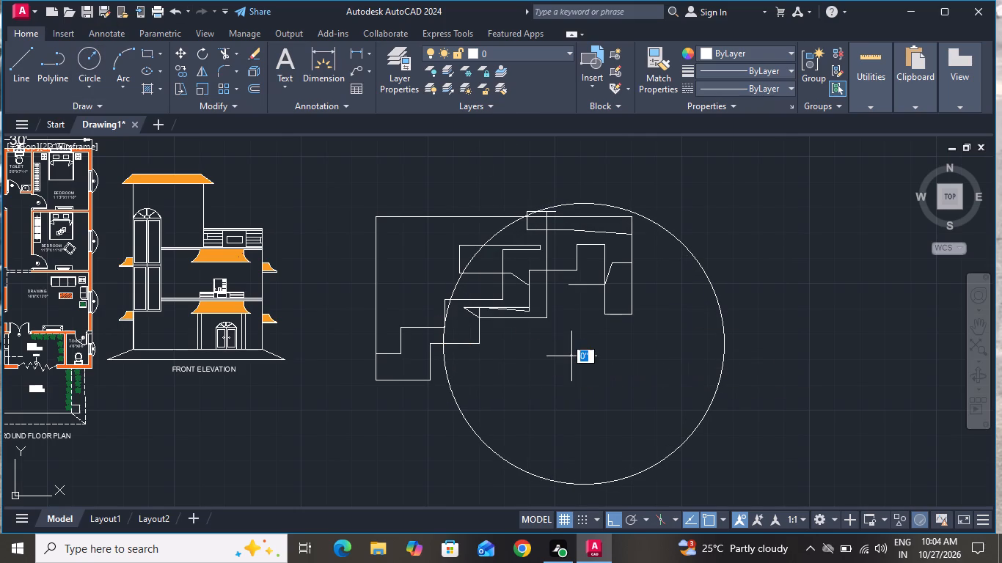
pyautogui.click(577, 450)
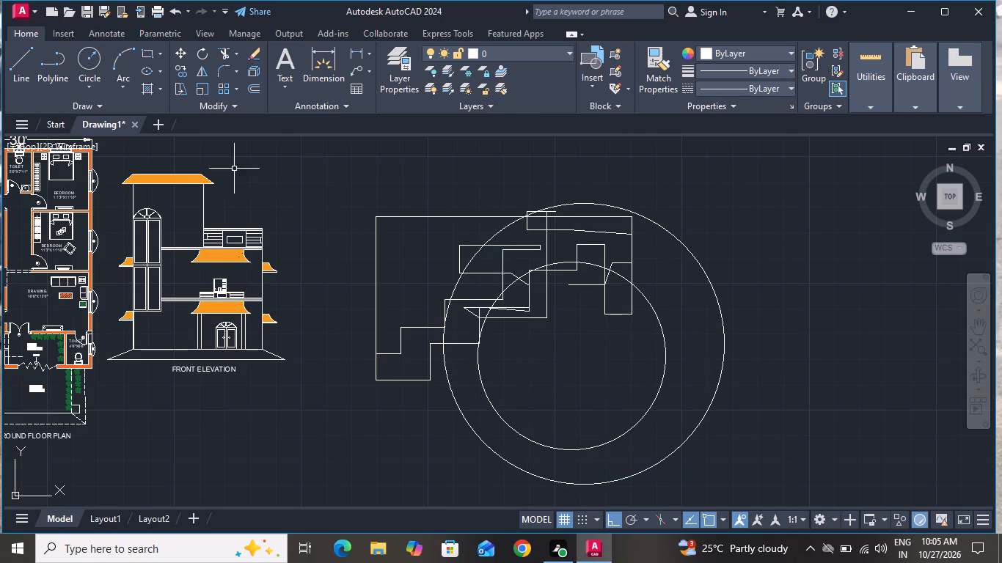
# Draw an enclosing circle centred near the smaller circle's centre, and a small inner circle at the first large circle's centre.
pyautogui.click(92, 51)
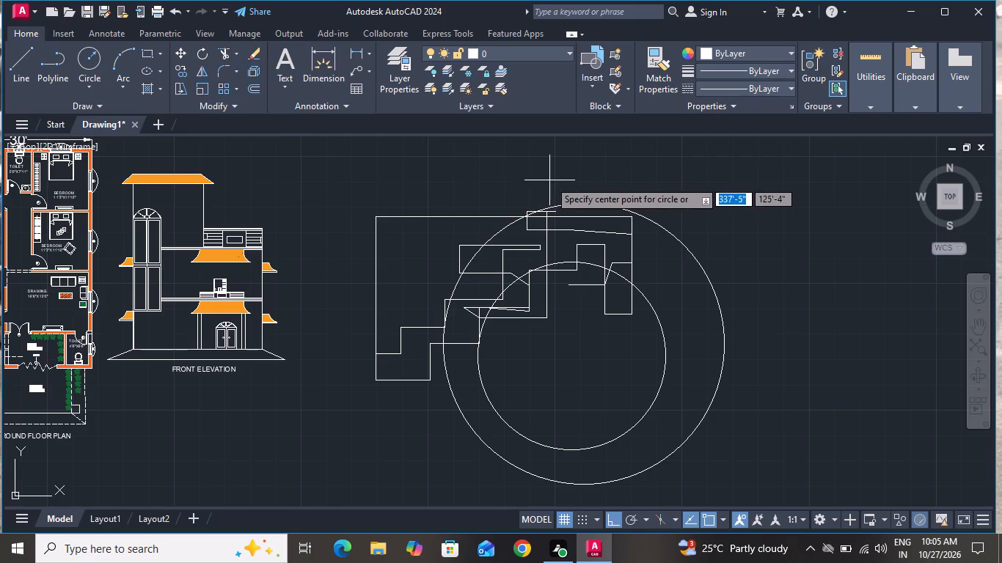
pyautogui.click(569, 356)
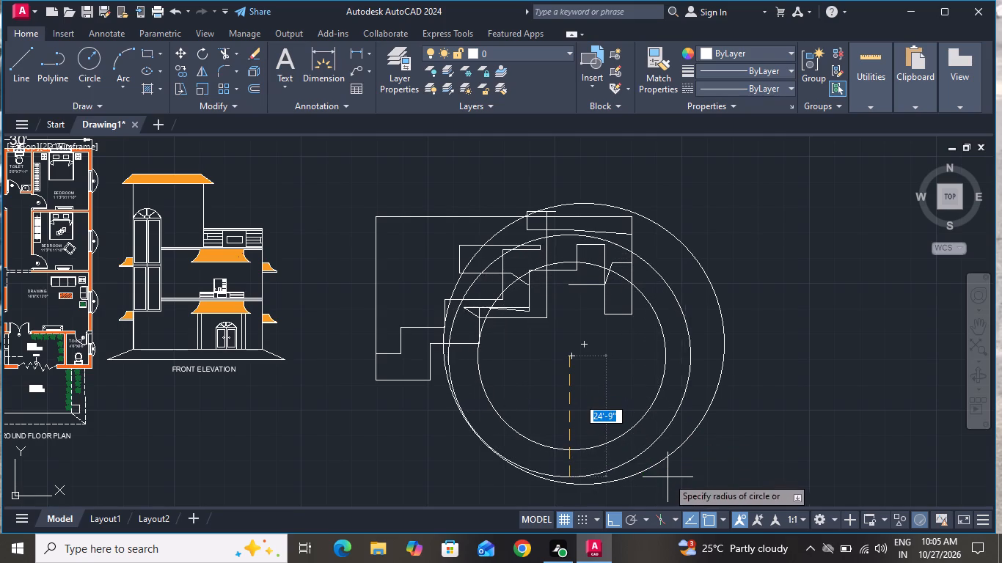
pyautogui.click(805, 430)
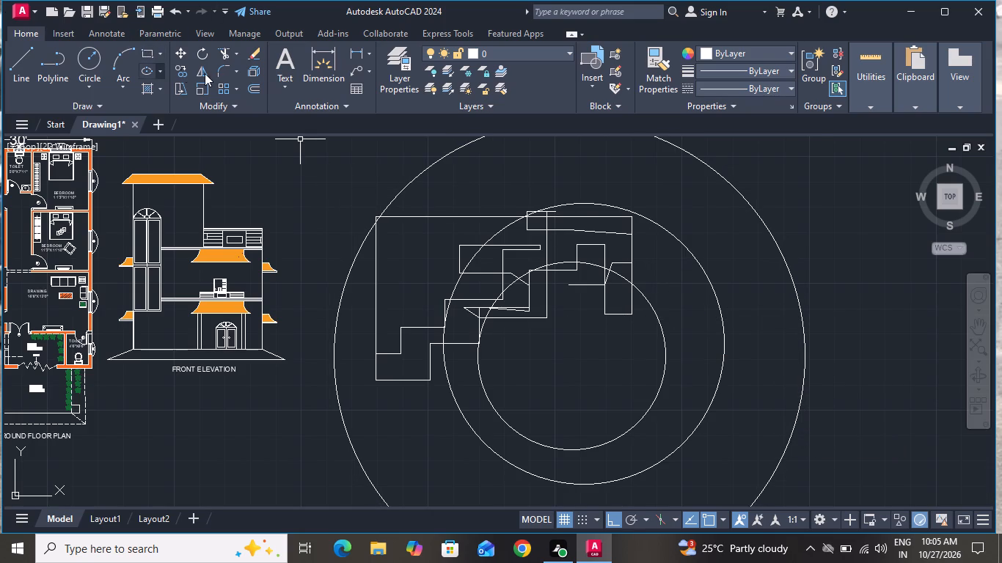
pyautogui.click(99, 57)
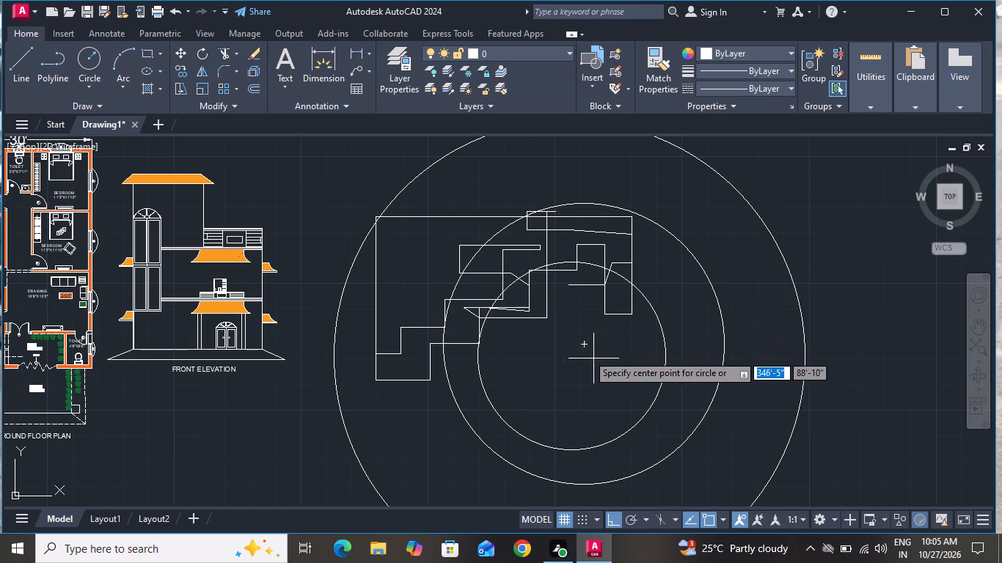
pyautogui.click(579, 345)
pyautogui.click(540, 366)
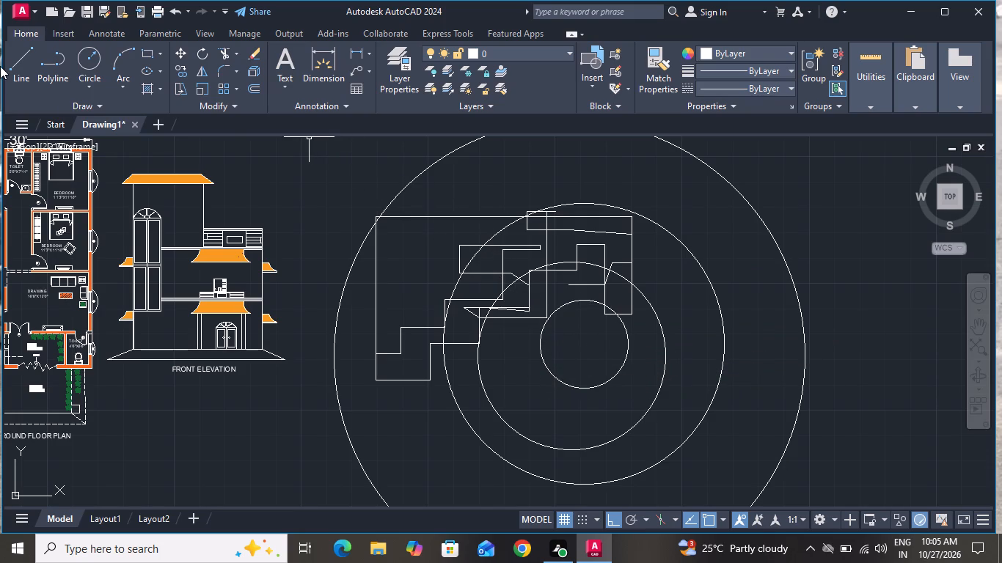
# Draw a wide rectangle in the empty space well east of the circles.
pyautogui.click(152, 56)
pyautogui.scroll(-3, 552, 378)
pyautogui.click(686, 325)
pyautogui.click(787, 361)
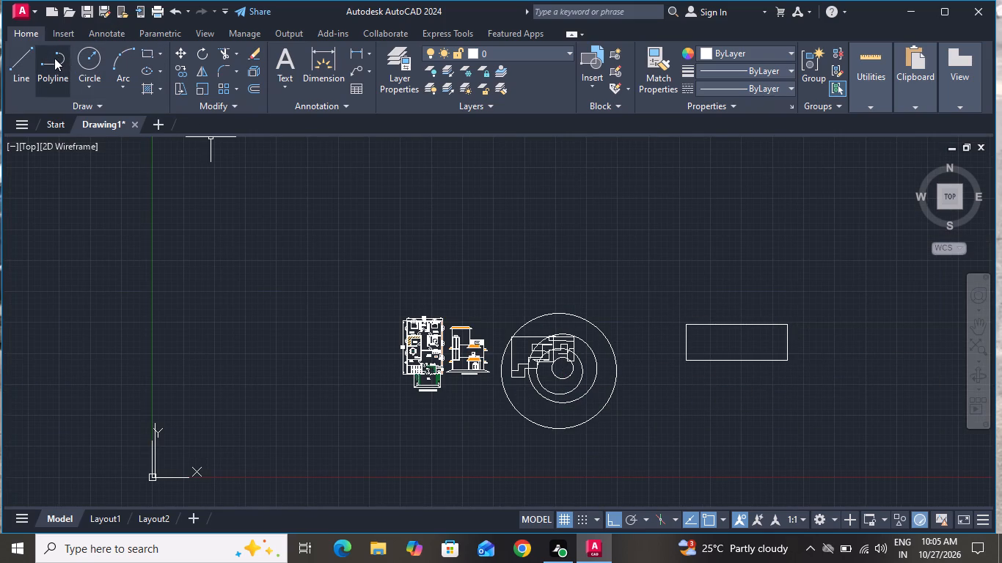
# Draw a circle of about 142' radius centred just north of the rectangle, and a small circle inside it, north-northwest of its centre.
pyautogui.click(94, 59)
pyautogui.click(731, 290)
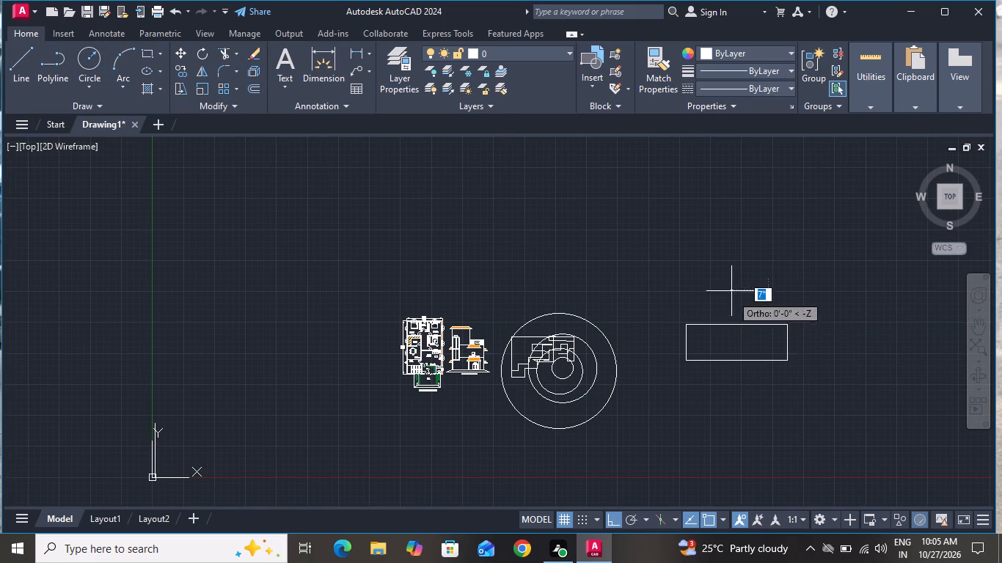
pyautogui.click(731, 460)
pyautogui.click(100, 57)
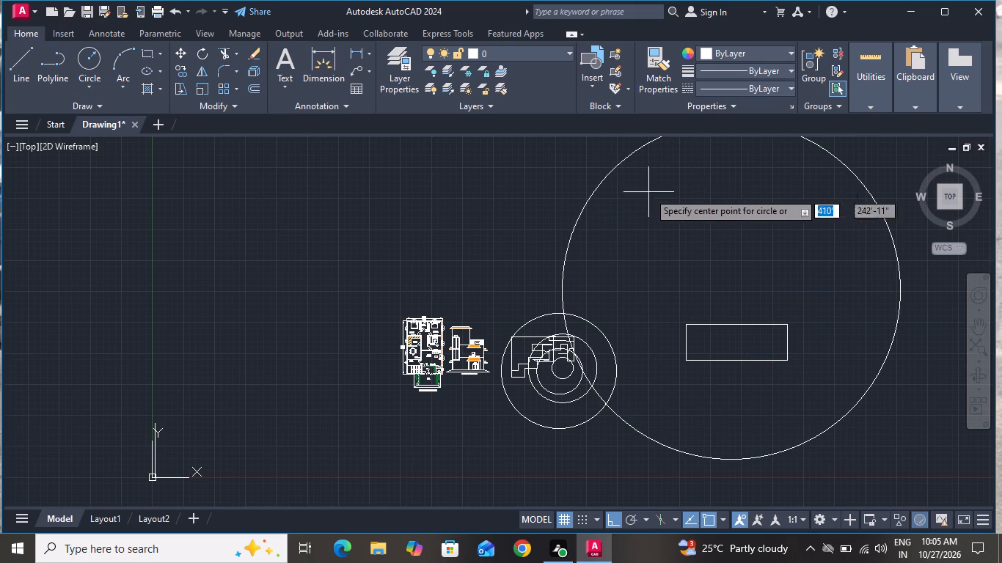
pyautogui.click(688, 214)
pyautogui.click(699, 246)
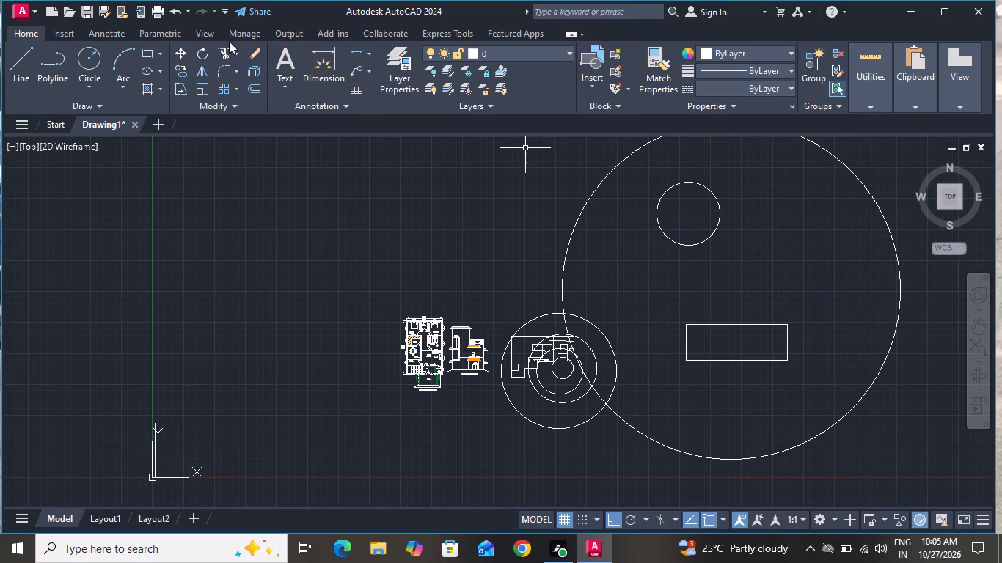
# Draw a long, thin rectangle north of the floor plan and elevation.
pyautogui.click(153, 55)
pyautogui.click(388, 206)
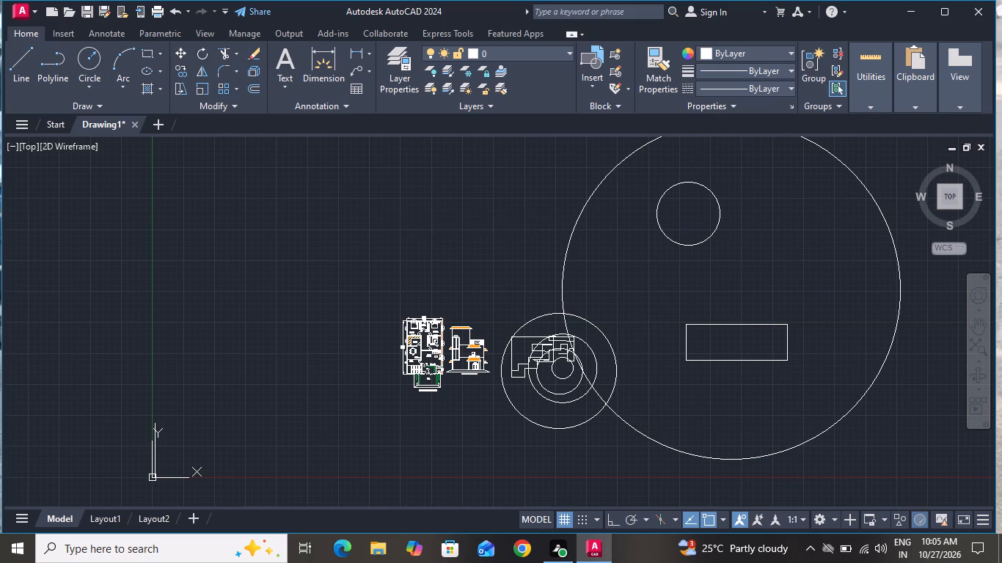
pyautogui.click(486, 221)
# Draw a tall centre-defined ellipse around the small circle and the rectangle, nearly as large as the biggest circle.
pyautogui.click(142, 68)
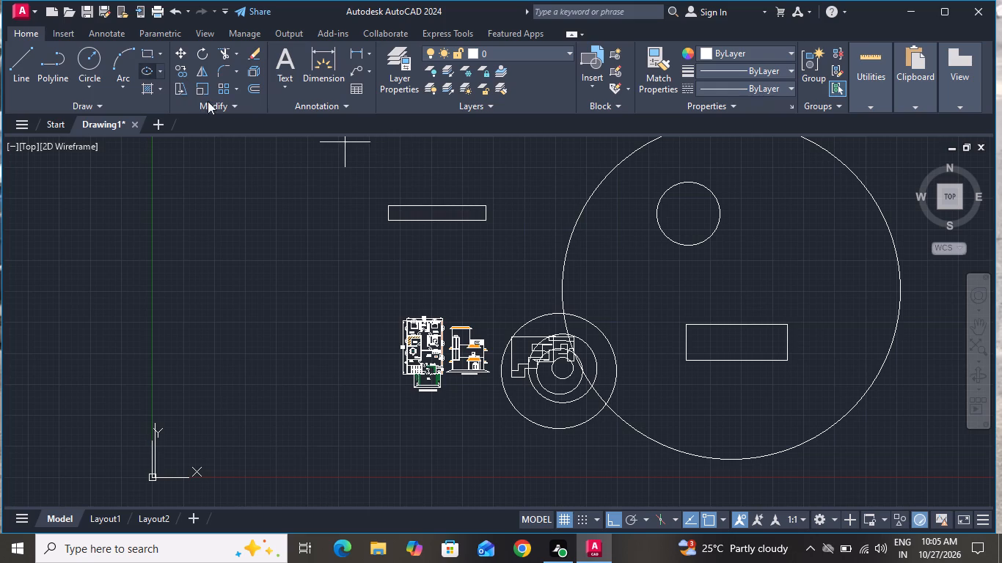
pyautogui.click(702, 284)
pyautogui.click(827, 325)
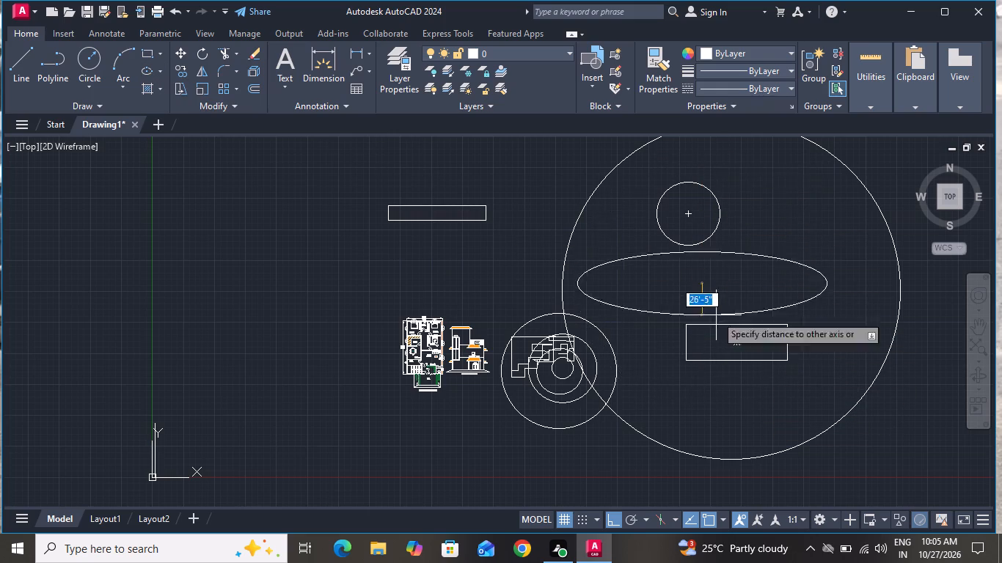
pyautogui.click(822, 449)
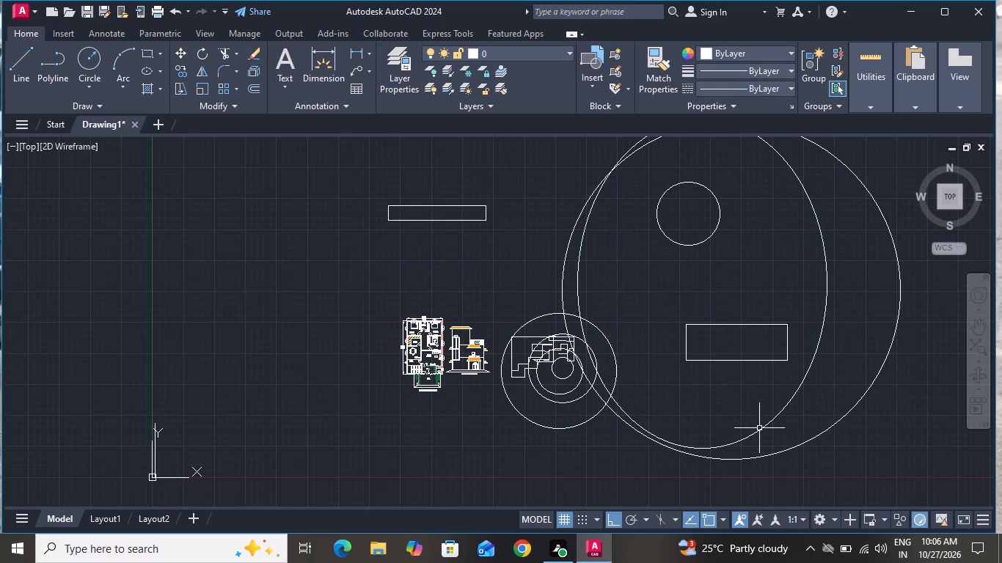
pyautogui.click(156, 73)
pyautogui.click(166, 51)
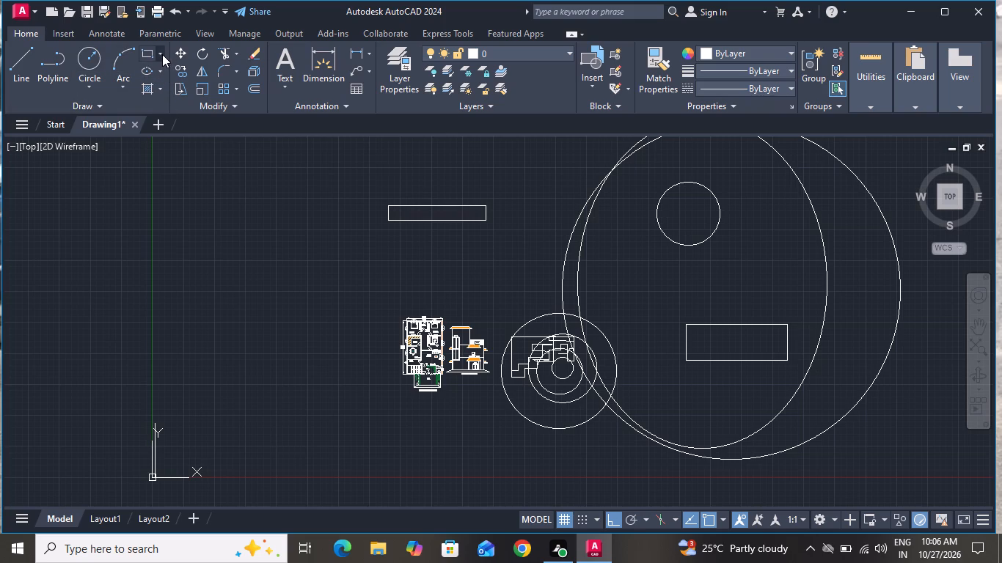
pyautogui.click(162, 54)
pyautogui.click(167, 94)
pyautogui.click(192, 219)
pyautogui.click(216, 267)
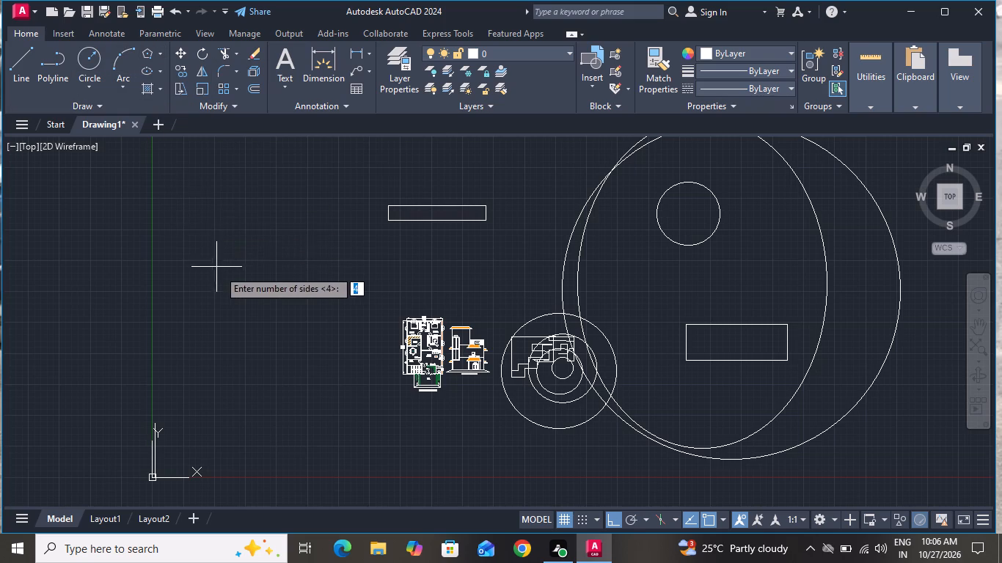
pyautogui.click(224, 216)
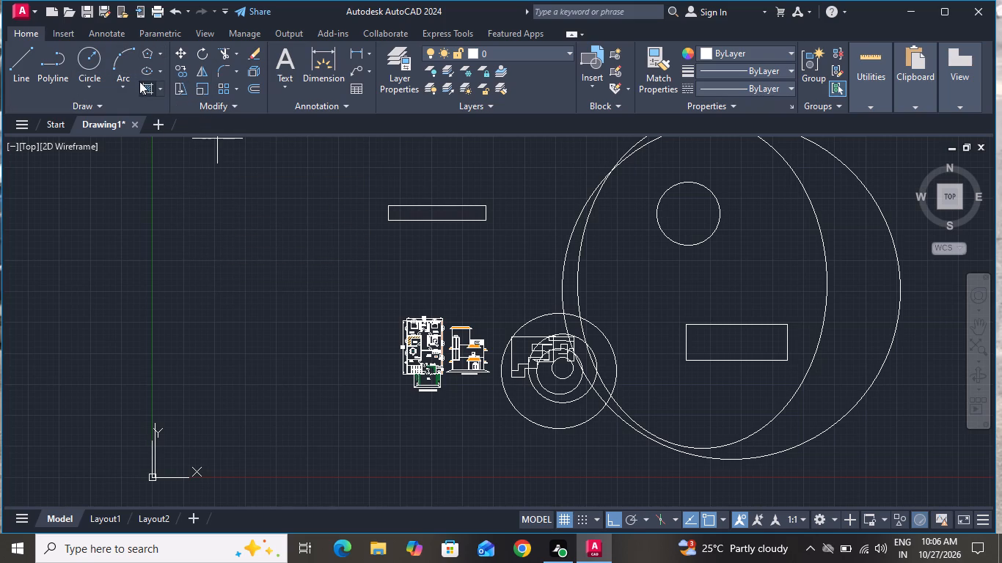
# Draw a small horizontal ellipse by axis endpoints northwest of the floor plan, across the Y axis line.
pyautogui.click(155, 70)
pyautogui.click(158, 73)
pyautogui.click(163, 117)
pyautogui.click(174, 249)
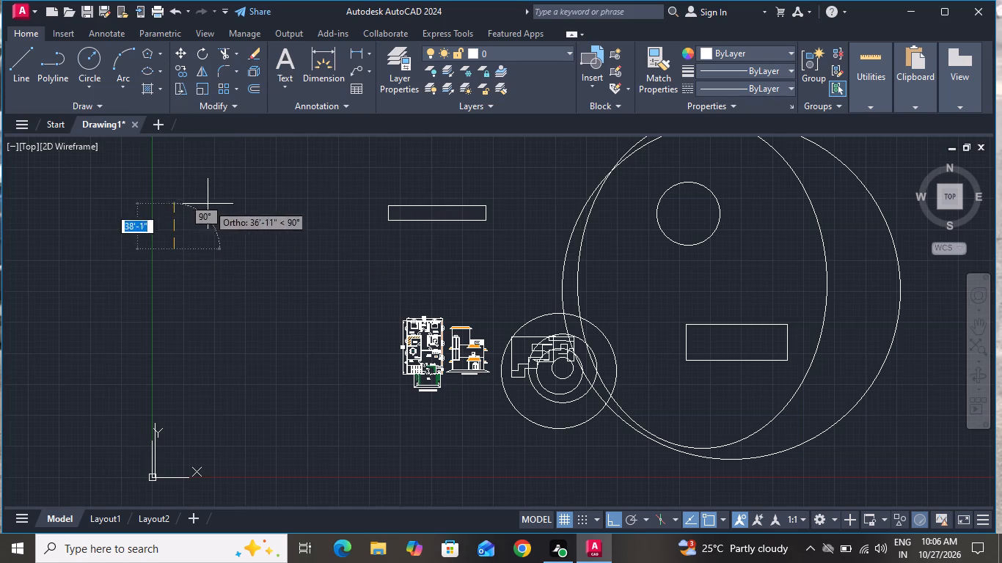
pyautogui.click(210, 202)
pyautogui.click(213, 259)
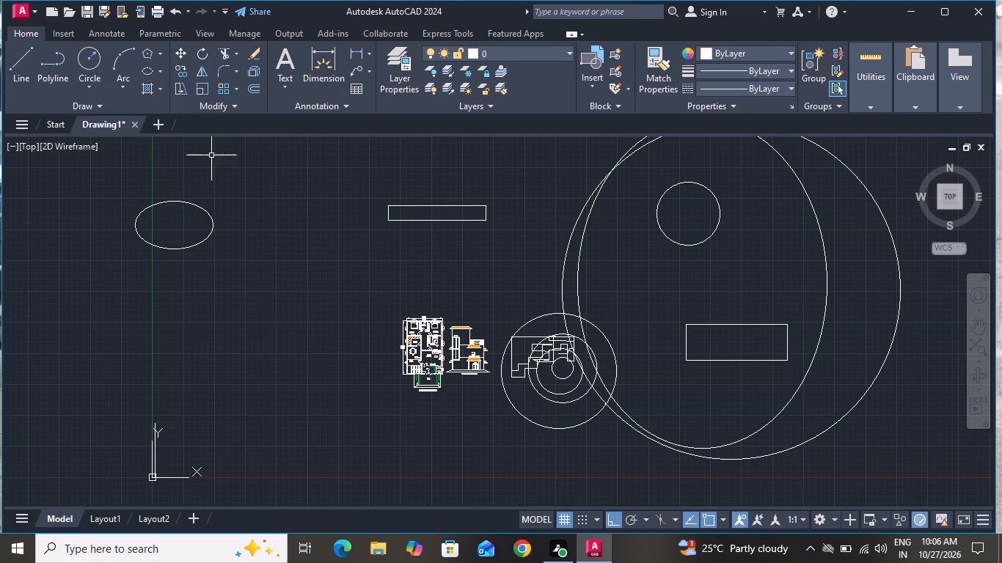
# Draw a long horizontal ellipse by axis endpoints, overlapping the west side of the small ellipse on the Y axis line.
pyautogui.click(160, 73)
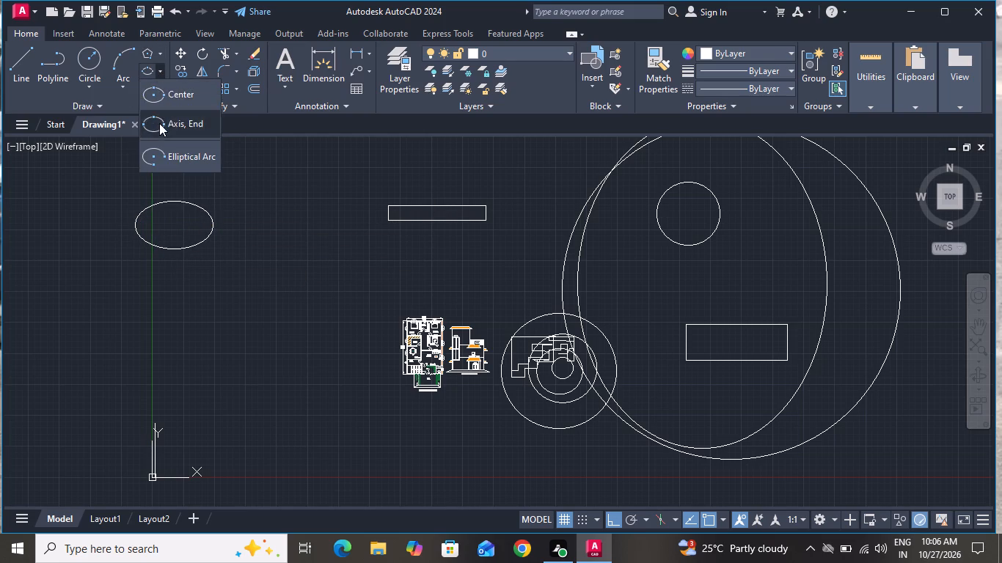
pyautogui.click(159, 123)
pyautogui.click(110, 249)
pyautogui.click(126, 196)
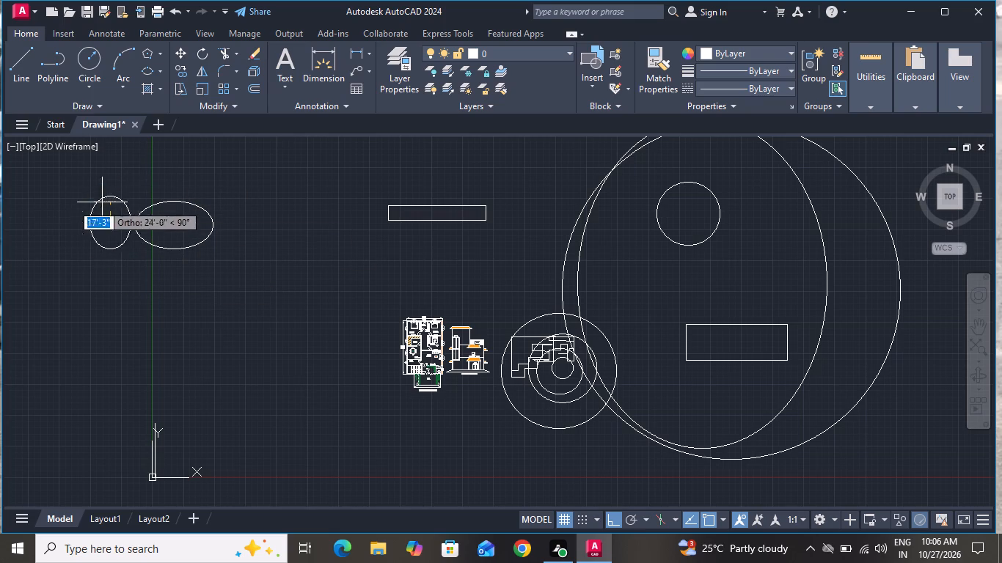
pyautogui.click(105, 301)
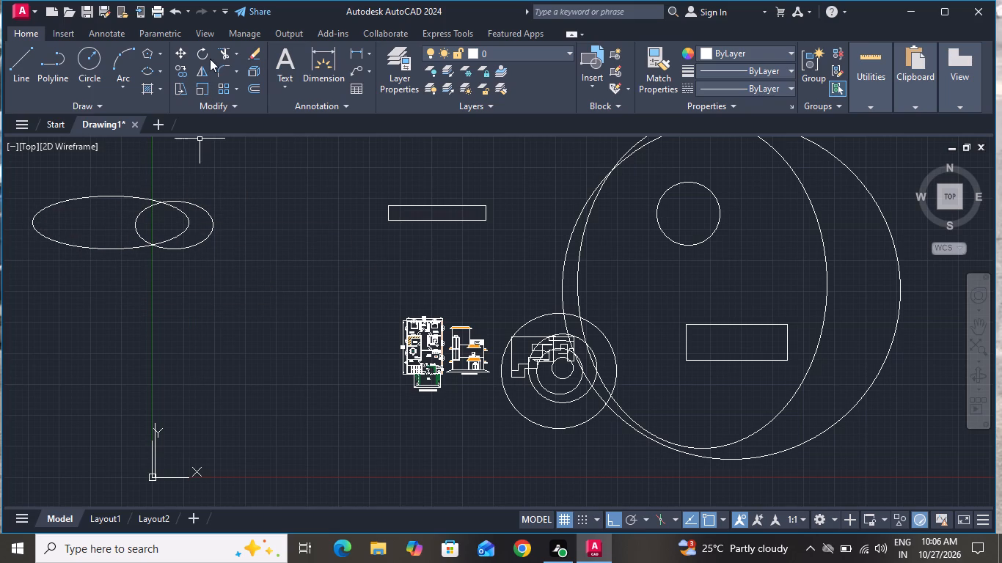
# Start a polyline south of the two ellipses and draw orthogonal segments stepping down and east to just above the X axis line.
pyautogui.click(59, 58)
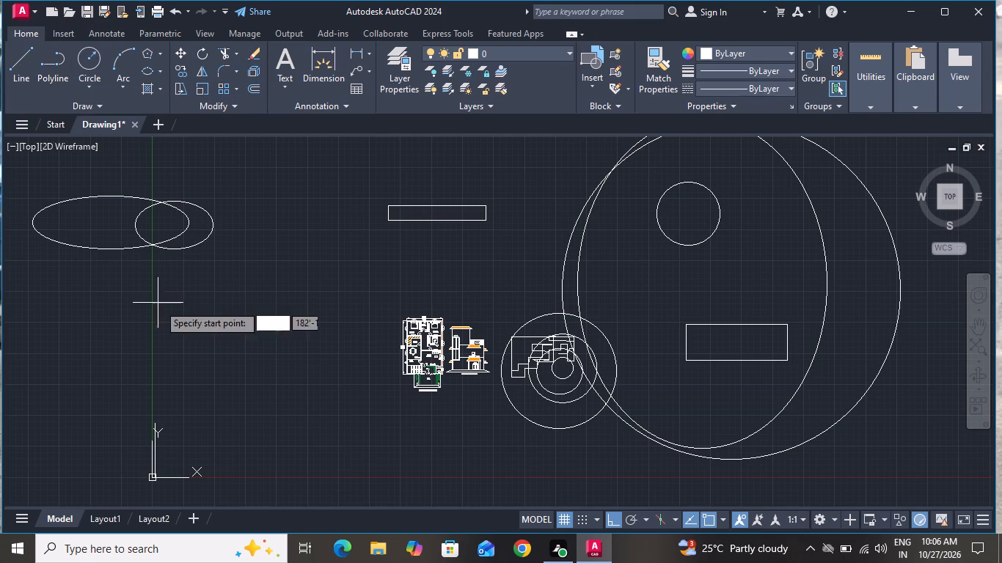
pyautogui.click(161, 314)
pyautogui.moveTo(285, 273); pyautogui.dragTo(295, 276)
pyautogui.click(245, 353)
pyautogui.click(191, 355)
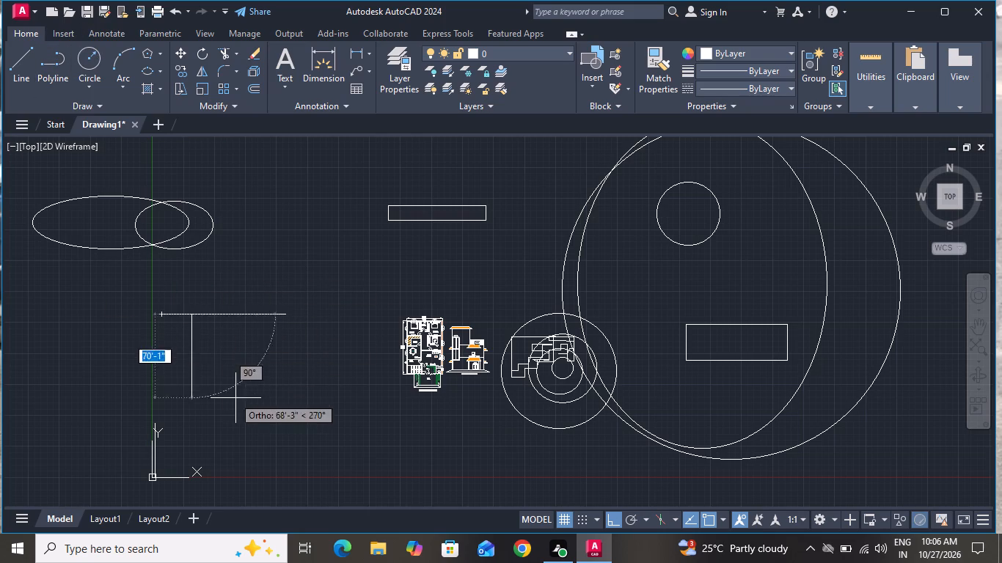
pyautogui.click(235, 398)
pyautogui.click(313, 419)
pyautogui.moveTo(285, 431); pyautogui.dragTo(278, 433)
pyautogui.moveTo(268, 434); pyautogui.dragTo(269, 444)
pyautogui.moveTo(279, 462); pyautogui.dragTo(287, 463)
pyautogui.moveTo(325, 457); pyautogui.dragTo(334, 455)
pyautogui.click(345, 452)
# Continue the polyline with a long vertical side northward, stepping back west along the top of the outline.
pyautogui.moveTo(348, 419); pyautogui.dragTo(348, 408)
pyautogui.moveTo(348, 392); pyautogui.dragTo(348, 386)
pyautogui.click(348, 383)
pyautogui.click(348, 371)
pyautogui.click(346, 361)
pyautogui.moveTo(345, 337); pyautogui.dragTo(343, 317)
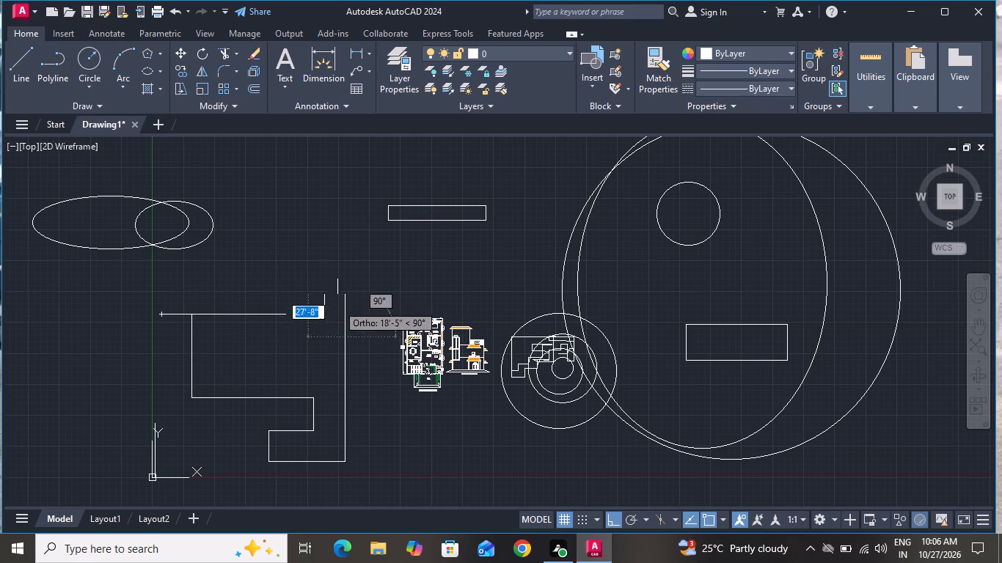
pyautogui.click(318, 278)
pyautogui.click(313, 261)
pyautogui.doubleClick(312, 254)
pyautogui.doubleClick(297, 245)
pyautogui.click(283, 244)
pyautogui.click(271, 243)
pyautogui.doubleClick(266, 245)
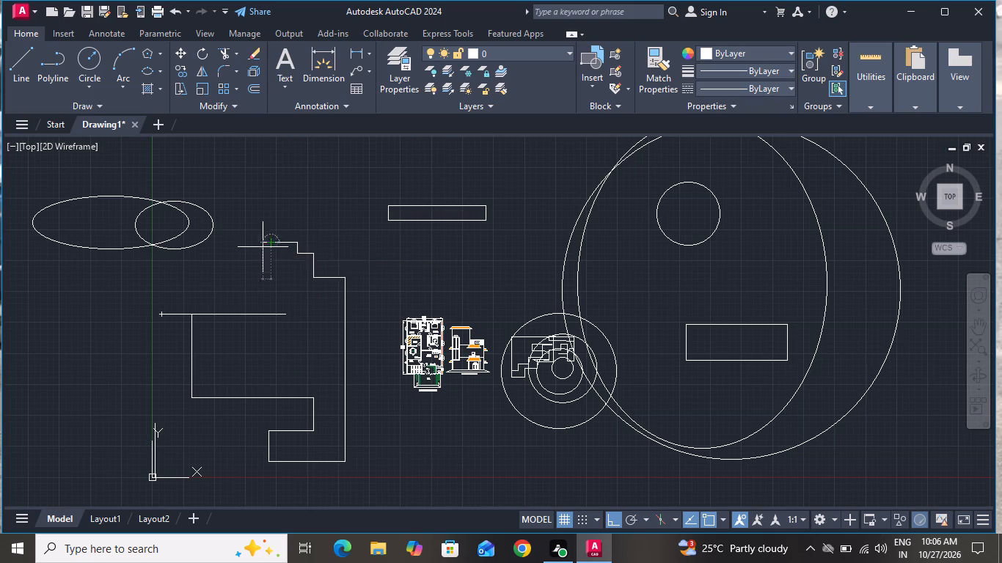
# Continue the polyline west across the top, step down the northwest side, and return east inside the outline.
pyautogui.click(258, 246)
pyautogui.doubleClick(253, 237)
pyautogui.doubleClick(249, 239)
pyautogui.click(243, 245)
pyautogui.doubleClick(238, 250)
pyautogui.click(230, 259)
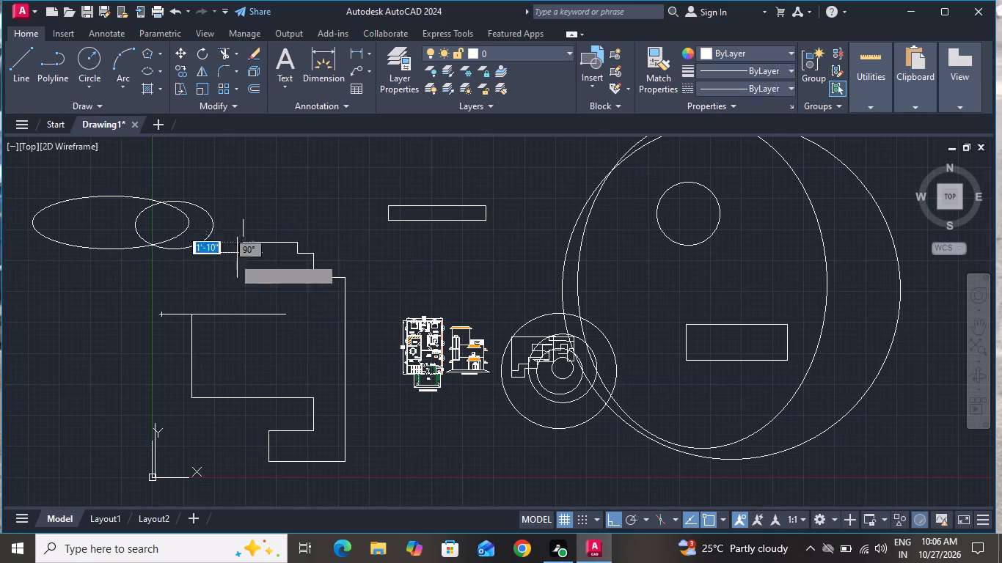
pyautogui.click(226, 272)
pyautogui.moveTo(225, 282); pyautogui.dragTo(225, 290)
pyautogui.doubleClick(234, 276)
pyautogui.click(255, 281)
pyautogui.click(274, 284)
# Continue the polyline stepping down inside the outline, west, diagonally up to the first horizontal segment, and back southeast.
pyautogui.moveTo(295, 281); pyautogui.dragTo(299, 301)
pyautogui.moveTo(301, 295); pyautogui.dragTo(307, 301)
pyautogui.moveTo(313, 306); pyautogui.dragTo(317, 330)
pyautogui.moveTo(314, 328); pyautogui.dragTo(317, 342)
pyautogui.moveTo(315, 339); pyautogui.dragTo(317, 364)
pyautogui.moveTo(307, 349); pyautogui.dragTo(309, 361)
pyautogui.click(299, 350)
pyautogui.moveTo(263, 328); pyautogui.dragTo(261, 352)
pyautogui.moveTo(220, 309); pyautogui.dragTo(218, 323)
pyautogui.moveTo(209, 317); pyautogui.dragTo(211, 336)
pyautogui.moveTo(248, 349); pyautogui.dragTo(249, 356)
pyautogui.moveTo(284, 359); pyautogui.dragTo(288, 369)
pyautogui.moveTo(291, 353); pyautogui.dragTo(293, 359)
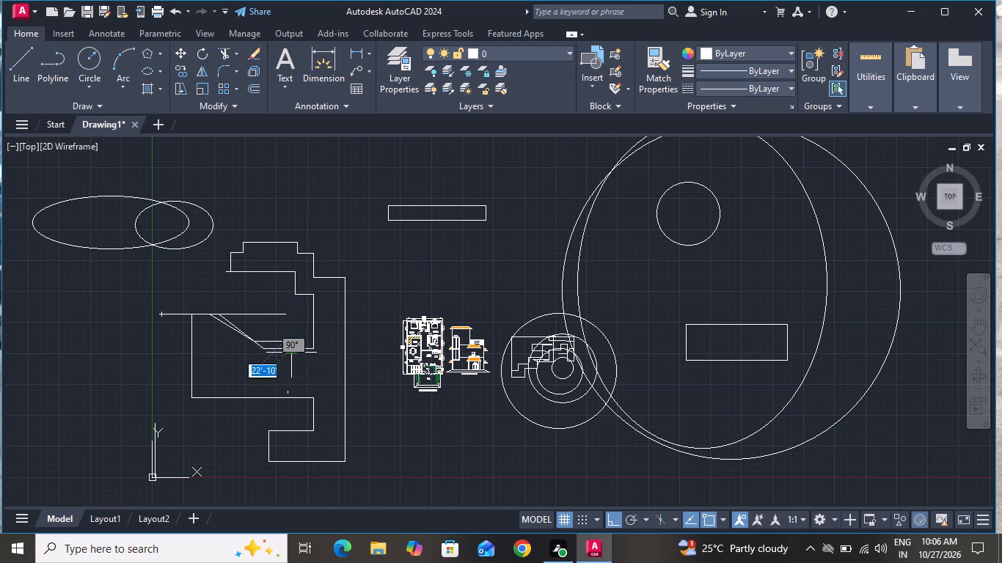
# Extend the polyline down to the lower notch, diagonally to the east side, up past the outline, and west to the long ellipse's top.
pyautogui.moveTo(353, 443); pyautogui.dragTo(367, 490)
pyautogui.moveTo(340, 398); pyautogui.dragTo(345, 423)
pyautogui.moveTo(340, 399); pyautogui.dragTo(341, 408)
pyautogui.click(335, 387)
pyautogui.moveTo(328, 305); pyautogui.dragTo(320, 306)
pyautogui.moveTo(281, 188); pyautogui.dragTo(253, 251)
pyautogui.moveTo(223, 207); pyautogui.dragTo(200, 246)
pyautogui.moveTo(135, 185); pyautogui.dragTo(129, 204)
pyautogui.moveTo(121, 196); pyautogui.dragTo(120, 221)
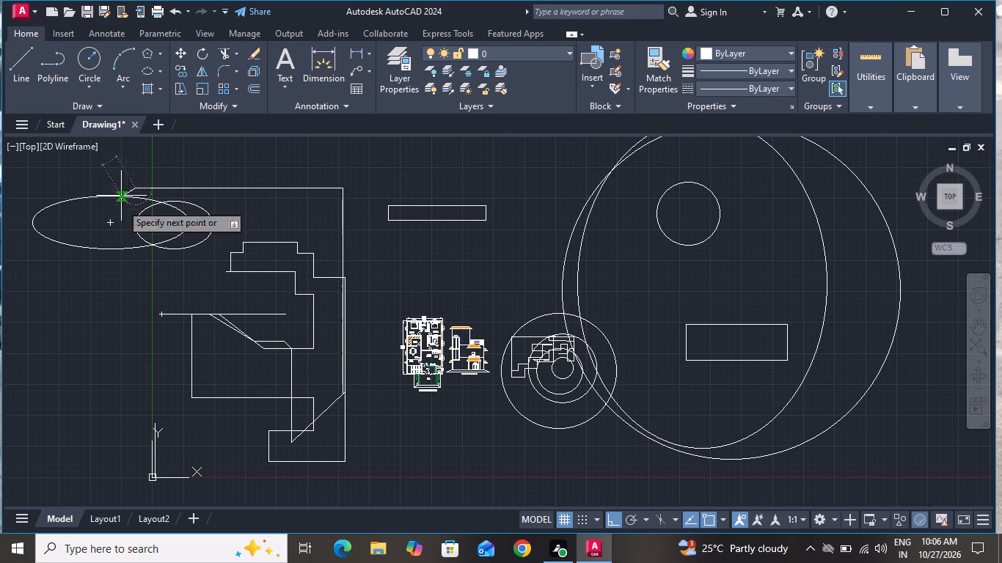
# Continue the polyline down through the long ellipse, around a stepped corner to its south, and diagonally back up northeast past the small ellipse.
pyautogui.moveTo(120, 221); pyautogui.dragTo(117, 234)
pyautogui.moveTo(114, 224); pyautogui.dragTo(97, 307)
pyautogui.moveTo(100, 290); pyautogui.dragTo(100, 339)
pyautogui.moveTo(92, 299); pyautogui.dragTo(78, 347)
pyautogui.moveTo(93, 331); pyautogui.dragTo(104, 358)
pyautogui.moveTo(142, 328); pyautogui.dragTo(144, 336)
pyautogui.click(161, 308)
pyautogui.moveTo(171, 281); pyautogui.dragTo(172, 303)
pyautogui.moveTo(214, 238); pyautogui.dragTo(221, 245)
pyautogui.moveTo(266, 205); pyautogui.dragTo(274, 235)
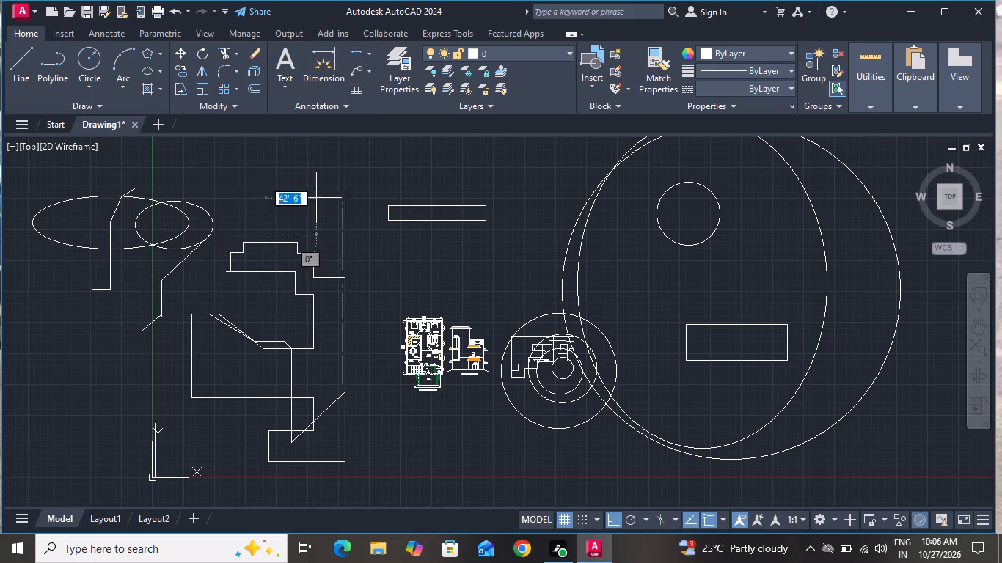
# Continue the polyline east, diagonally back southwest to the outline's interior, down its west side, and along the bottom to the lower notch.
pyautogui.moveTo(327, 218); pyautogui.dragTo(323, 243)
pyautogui.moveTo(346, 257); pyautogui.dragTo(320, 336)
pyautogui.moveTo(290, 318); pyautogui.dragTo(260, 322)
pyautogui.moveTo(233, 332); pyautogui.dragTo(217, 344)
pyautogui.moveTo(200, 336); pyautogui.dragTo(186, 387)
pyautogui.moveTo(175, 378); pyautogui.dragTo(167, 410)
pyautogui.moveTo(172, 412); pyautogui.dragTo(175, 434)
pyautogui.moveTo(191, 446); pyautogui.dragTo(208, 483)
pyautogui.moveTo(230, 460); pyautogui.dragTo(265, 487)
pyautogui.moveTo(272, 460); pyautogui.dragTo(294, 468)
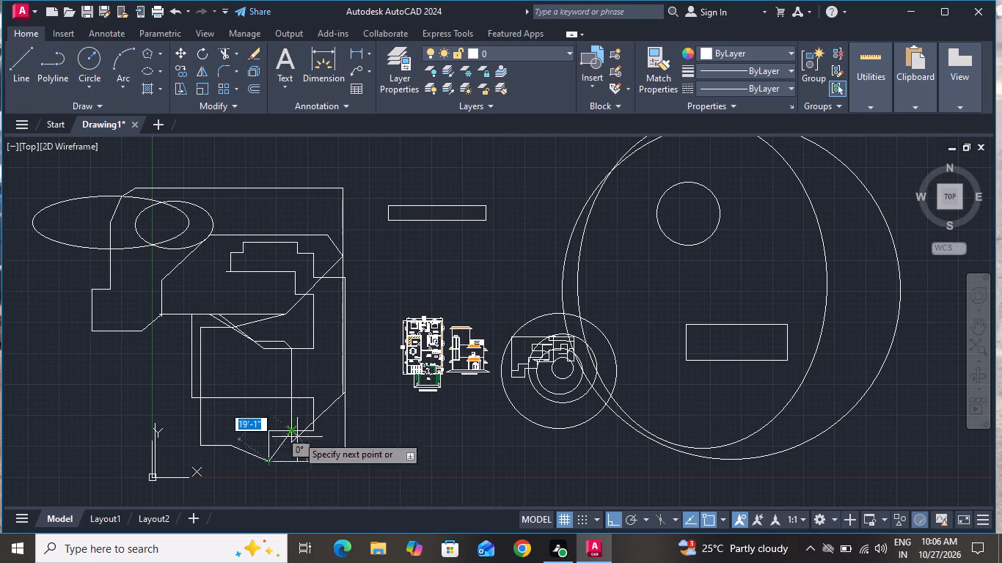
# Continue the polyline north through the interior to the top steps, west and down, and diagonally southeast to the outline's east side.
pyautogui.click(301, 419)
pyautogui.click(304, 398)
pyautogui.moveTo(299, 317); pyautogui.dragTo(299, 326)
pyautogui.doubleClick(293, 254)
pyautogui.moveTo(244, 247); pyautogui.dragTo(238, 284)
pyautogui.moveTo(228, 285); pyautogui.dragTo(227, 303)
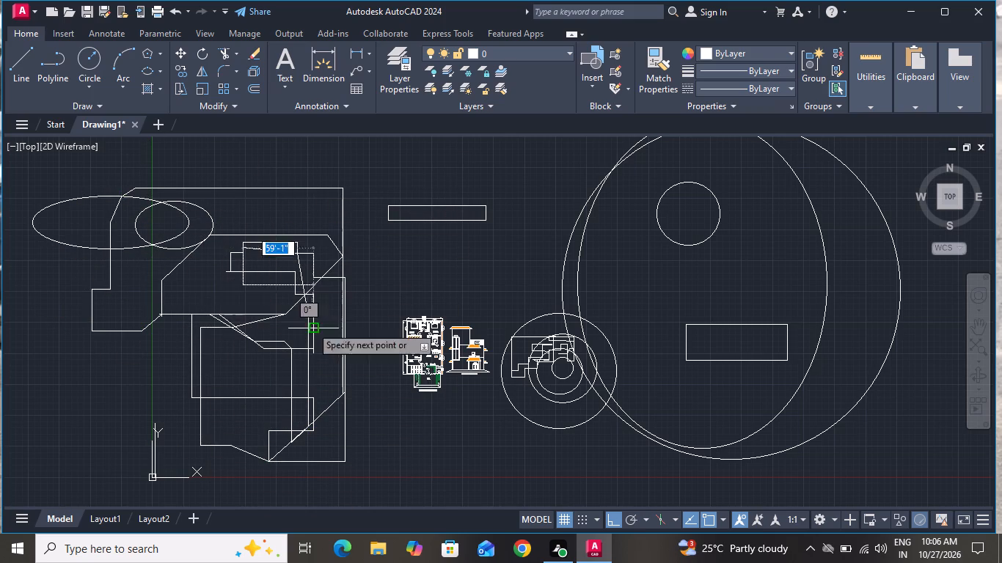
pyautogui.click(335, 353)
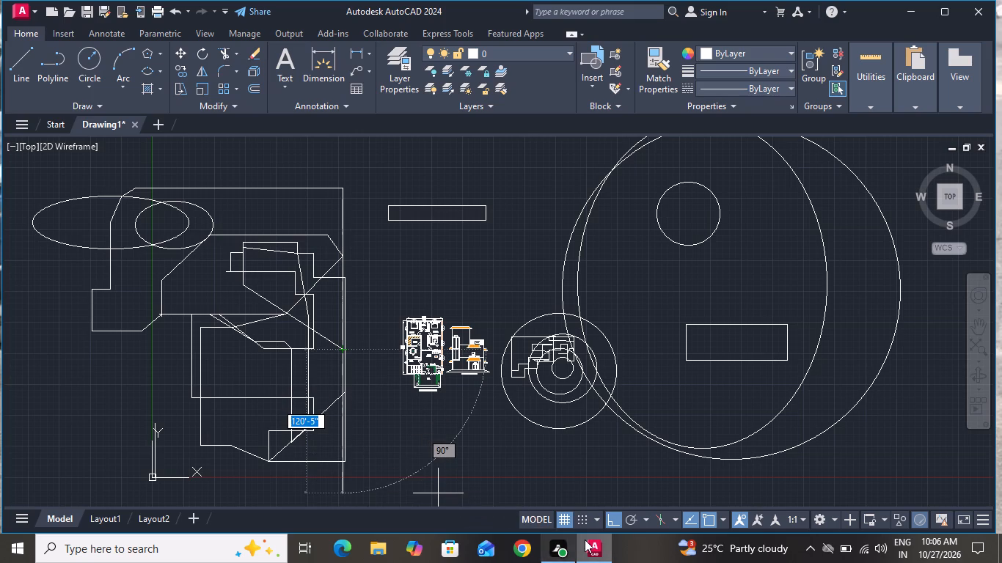
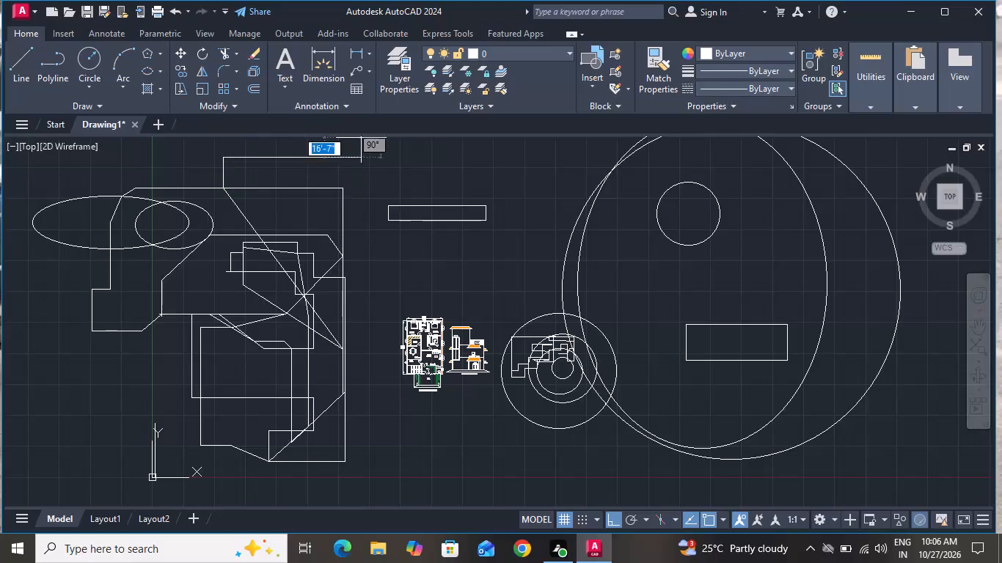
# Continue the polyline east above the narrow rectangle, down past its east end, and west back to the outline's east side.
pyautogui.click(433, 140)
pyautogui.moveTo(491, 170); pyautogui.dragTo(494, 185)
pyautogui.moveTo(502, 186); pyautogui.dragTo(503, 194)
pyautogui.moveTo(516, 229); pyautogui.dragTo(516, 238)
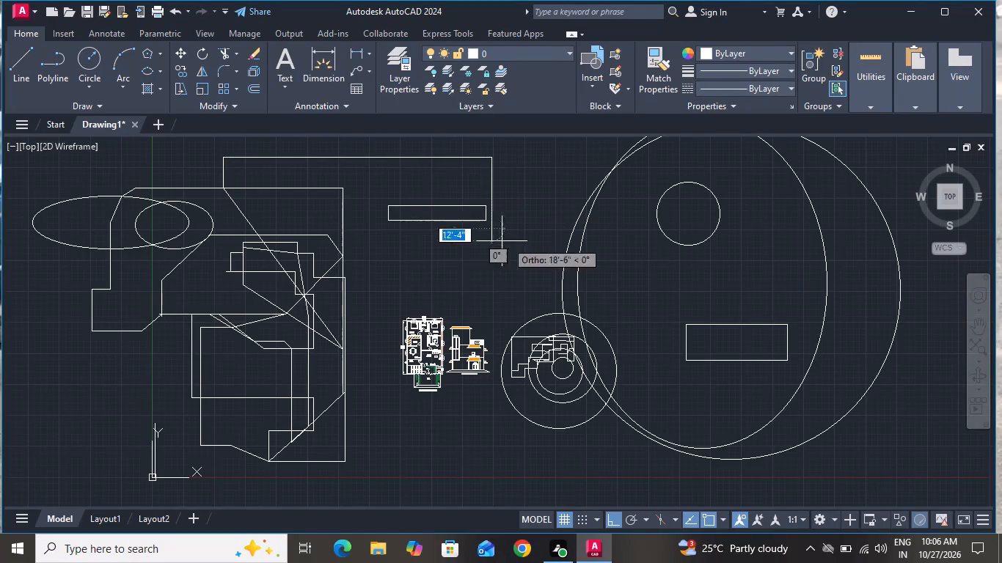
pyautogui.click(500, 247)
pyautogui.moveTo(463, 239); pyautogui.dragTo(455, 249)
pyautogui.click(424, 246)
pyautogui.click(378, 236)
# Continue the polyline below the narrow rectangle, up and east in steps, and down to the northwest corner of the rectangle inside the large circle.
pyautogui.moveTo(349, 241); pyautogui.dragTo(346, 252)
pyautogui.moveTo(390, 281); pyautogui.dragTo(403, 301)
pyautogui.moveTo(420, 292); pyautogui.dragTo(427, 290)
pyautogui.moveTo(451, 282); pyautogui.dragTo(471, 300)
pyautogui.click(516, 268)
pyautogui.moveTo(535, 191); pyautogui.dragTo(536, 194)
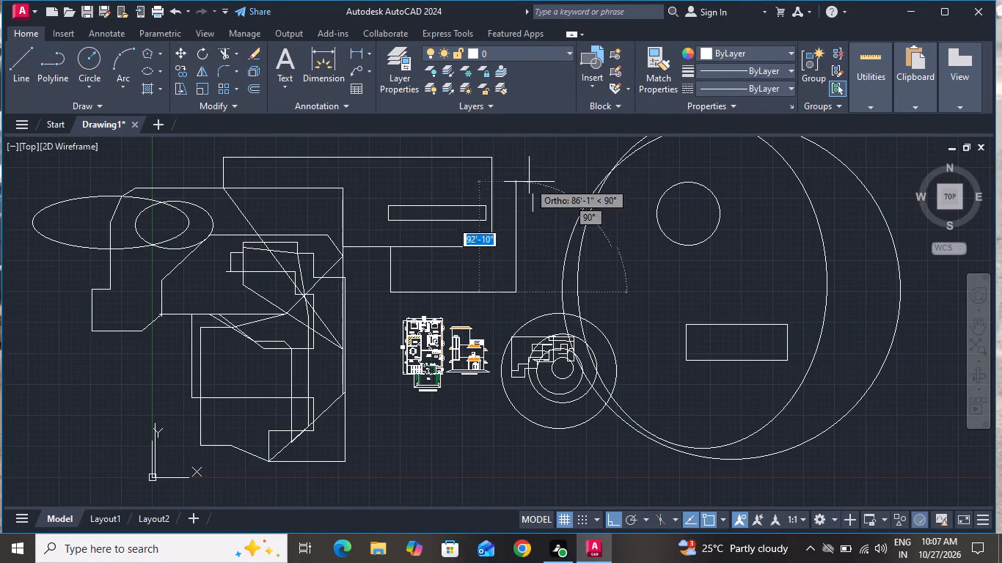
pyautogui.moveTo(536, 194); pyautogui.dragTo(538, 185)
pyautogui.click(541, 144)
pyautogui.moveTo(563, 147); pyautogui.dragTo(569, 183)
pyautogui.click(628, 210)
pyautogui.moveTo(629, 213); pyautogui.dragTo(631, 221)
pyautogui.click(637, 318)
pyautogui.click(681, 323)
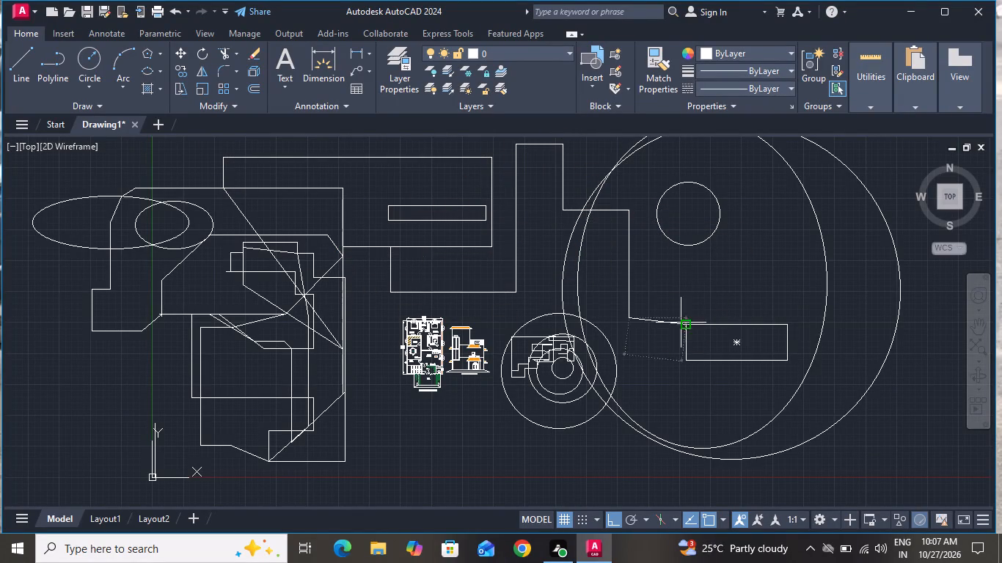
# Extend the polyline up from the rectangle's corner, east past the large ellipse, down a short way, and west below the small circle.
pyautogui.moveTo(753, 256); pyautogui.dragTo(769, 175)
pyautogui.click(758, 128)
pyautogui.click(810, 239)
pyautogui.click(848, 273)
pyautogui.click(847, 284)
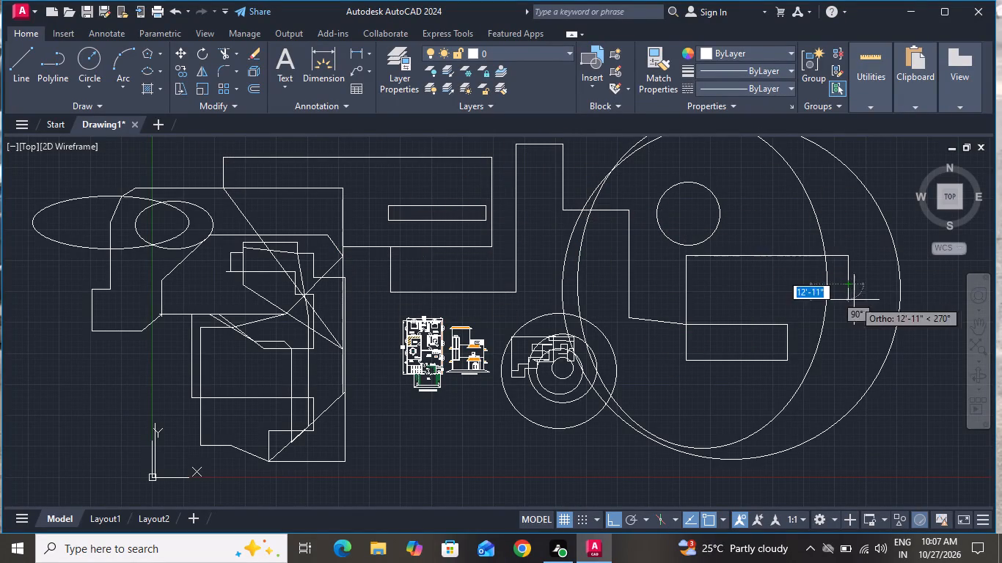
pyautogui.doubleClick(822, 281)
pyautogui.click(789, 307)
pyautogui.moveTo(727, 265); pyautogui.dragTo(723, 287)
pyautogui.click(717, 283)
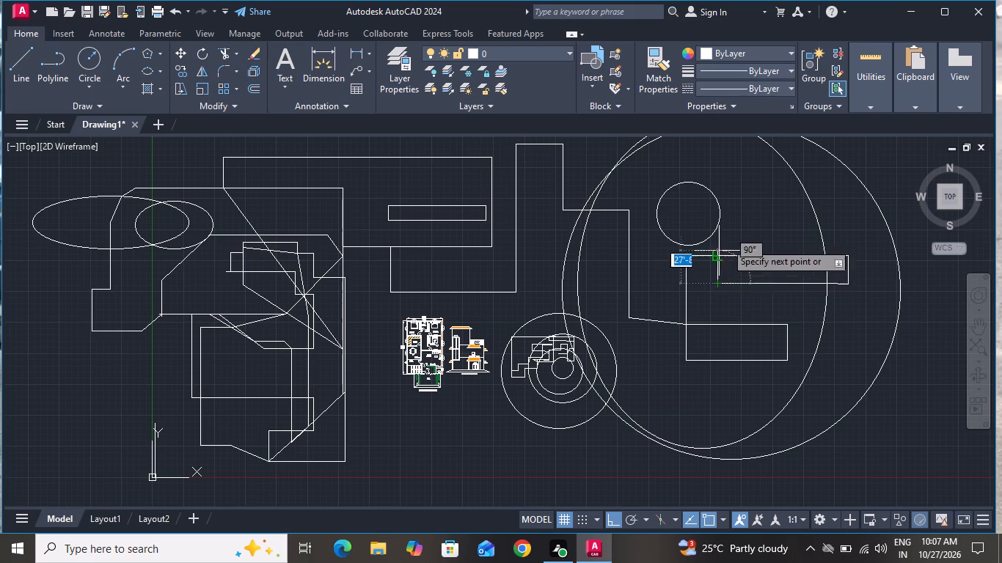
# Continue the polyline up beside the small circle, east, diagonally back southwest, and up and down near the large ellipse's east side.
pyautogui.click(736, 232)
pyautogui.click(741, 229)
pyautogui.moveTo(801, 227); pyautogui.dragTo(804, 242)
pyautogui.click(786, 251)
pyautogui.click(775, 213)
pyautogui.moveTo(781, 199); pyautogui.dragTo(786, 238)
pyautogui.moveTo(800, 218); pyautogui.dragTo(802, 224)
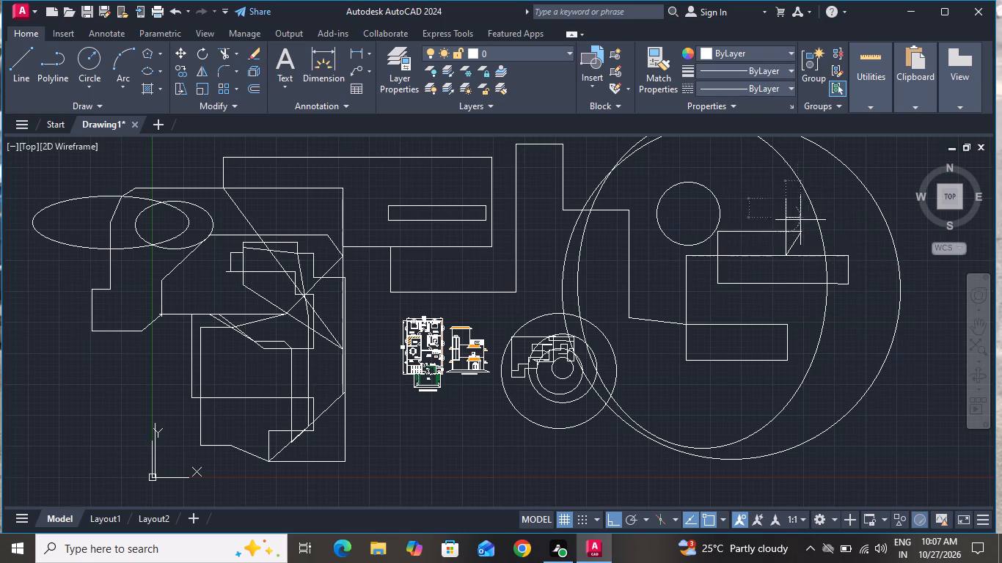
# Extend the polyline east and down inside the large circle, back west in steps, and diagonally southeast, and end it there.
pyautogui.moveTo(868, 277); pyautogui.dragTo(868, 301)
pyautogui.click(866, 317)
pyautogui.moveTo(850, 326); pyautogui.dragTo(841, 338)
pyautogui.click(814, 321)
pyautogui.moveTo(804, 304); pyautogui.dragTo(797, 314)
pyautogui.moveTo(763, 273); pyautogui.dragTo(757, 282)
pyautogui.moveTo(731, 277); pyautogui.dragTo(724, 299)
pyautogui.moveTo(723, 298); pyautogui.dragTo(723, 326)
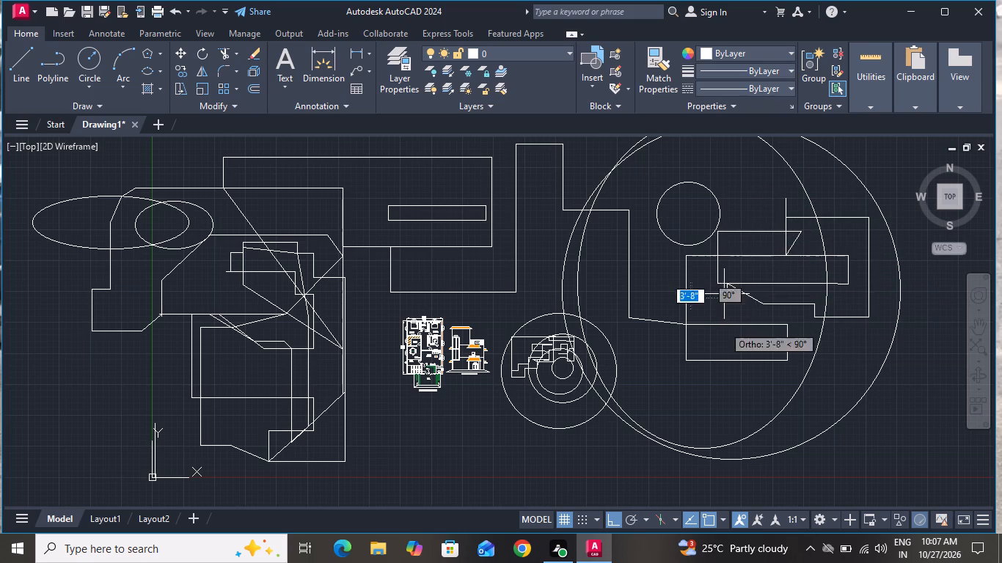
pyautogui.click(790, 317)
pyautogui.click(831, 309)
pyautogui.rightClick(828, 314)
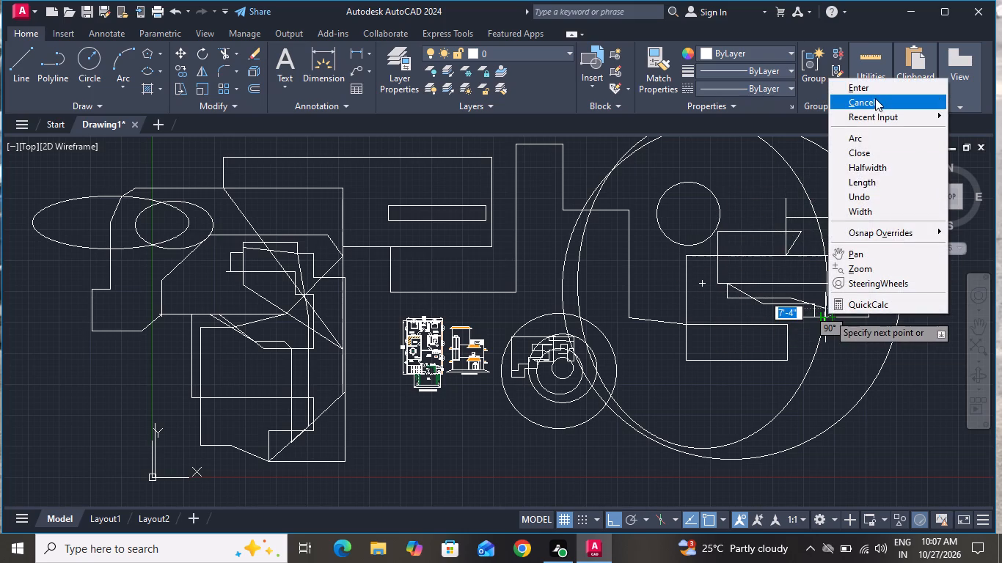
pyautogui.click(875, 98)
# Undo the long polyline, the ellipses, the large and small circles, and the narrow rectangle north of the elevation.
pyautogui.hotkey('ctrl', 'z')
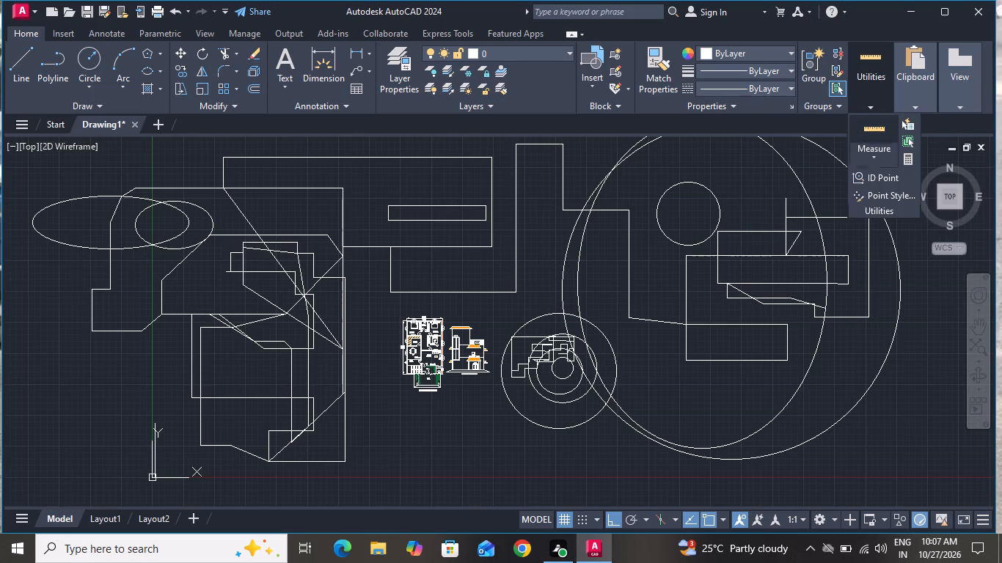
pyautogui.hotkey('ctrl', 'z')
pyautogui.hotkey('ctrl', 'z')
pyautogui.hotkey('ctrl', 'z')
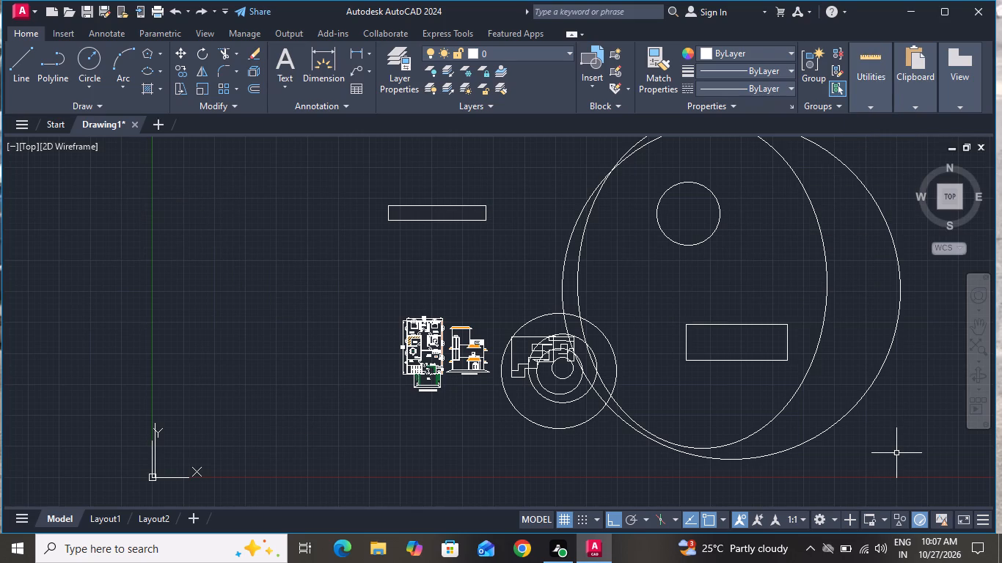
pyautogui.hotkey('ctrl', 'z')
pyautogui.hotkey('ctrl', 'z')
pyautogui.hotkey('ctrl', 'z')
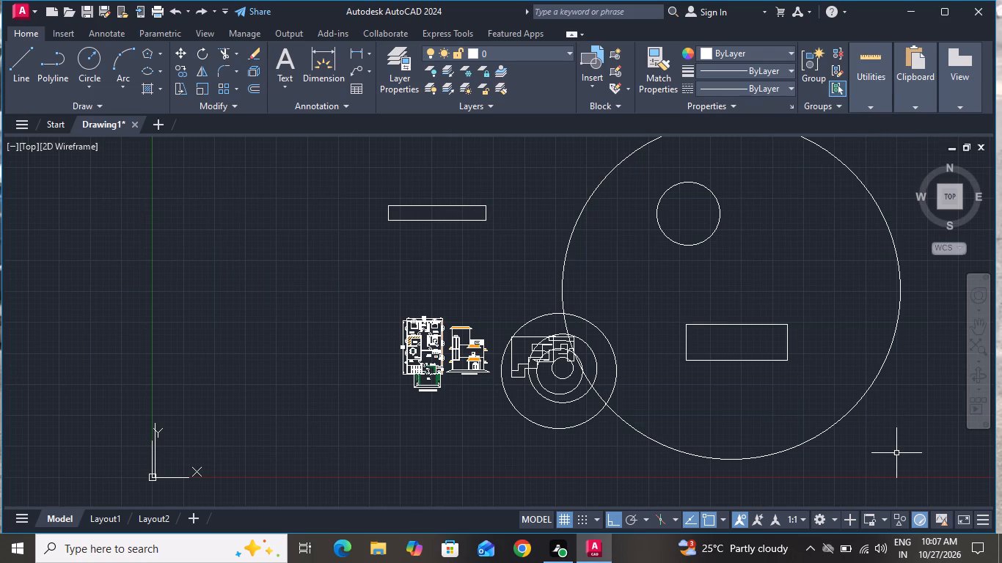
pyautogui.hotkey('ctrl', 'z')
pyautogui.hotkey('ctrl', 'z')
pyautogui.hotkey('ctrl', 'z')
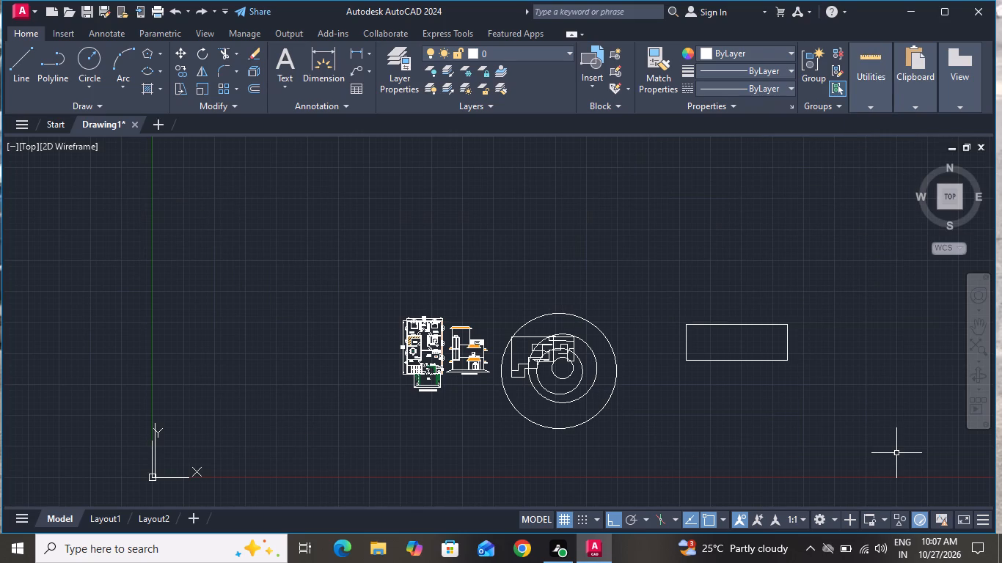
# Undo the remaining rectangle, overlapping circles and stepped polyline, back to only the ground floor plan and front elevation.
pyautogui.hotkey('ctrl', 'z')
pyautogui.hotkey('ctrl', 'z')
pyautogui.hotkey('ctrl', 'z')
pyautogui.hotkey('ctrl', 'z')
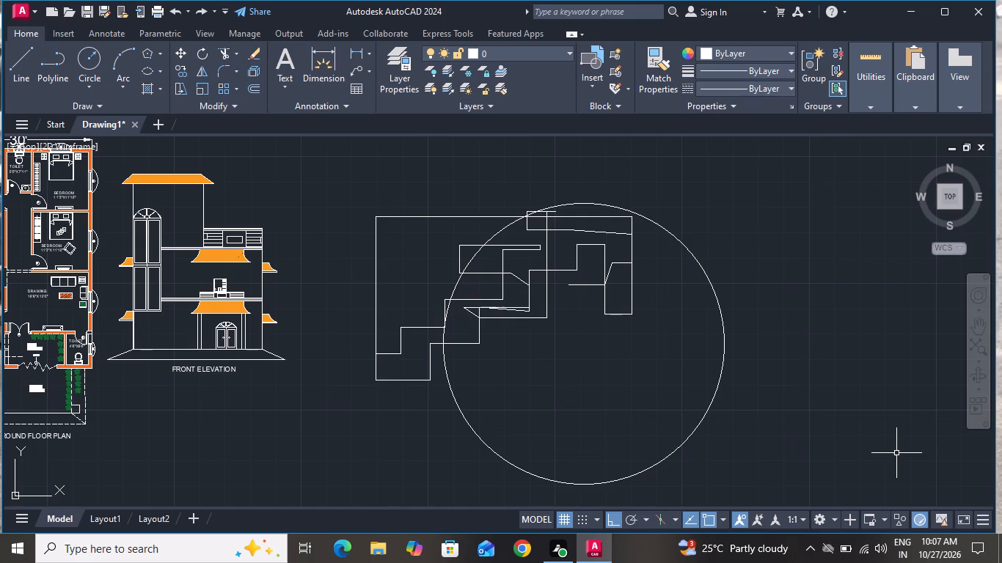
pyautogui.hotkey('ctrl', 'z')
pyautogui.hotkey('ctrl', 'z')
pyautogui.hotkey('ctrl', 'z')
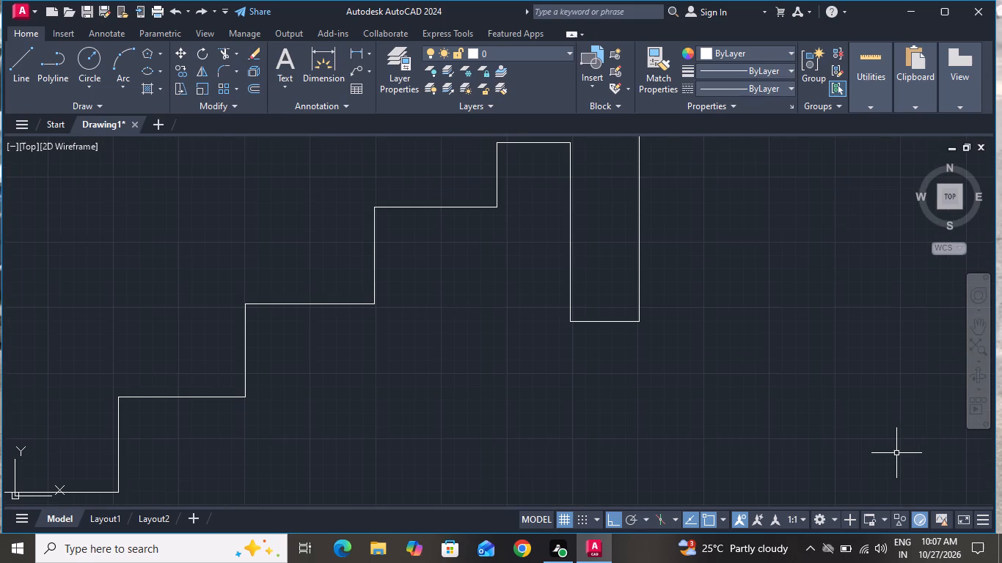
pyautogui.hotkey('ctrl', 'z')
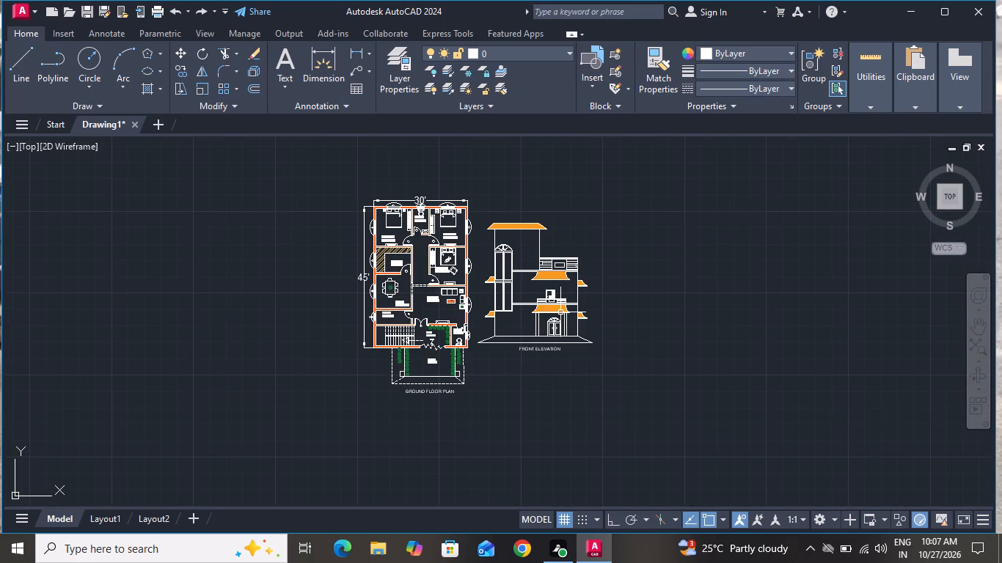
# Draw a closed triangle with the Line tool east of the front elevation, its first side about 159'-6" long.
pyautogui.scroll(-1, 507, 303)
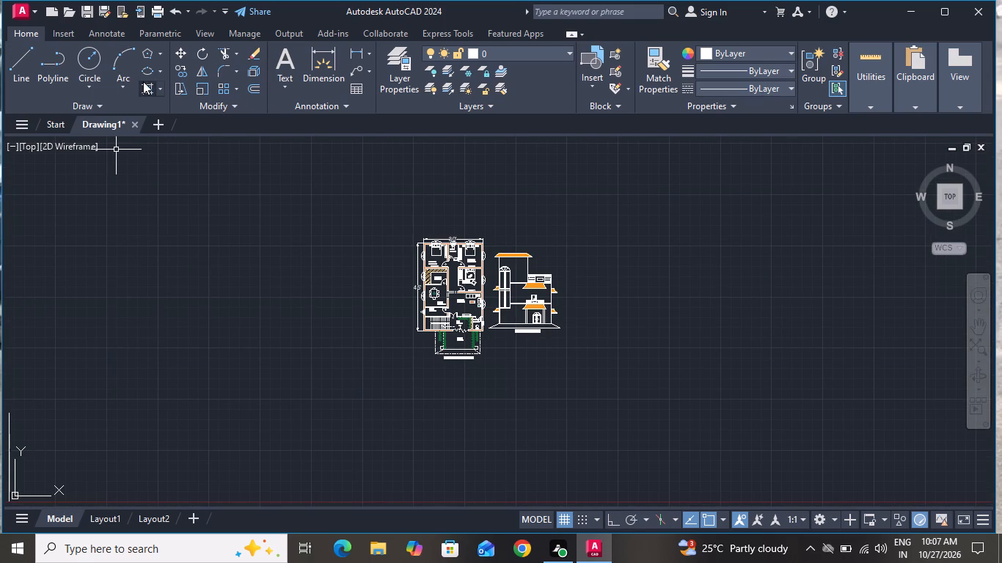
pyautogui.click(4, 54)
pyautogui.click(21, 69)
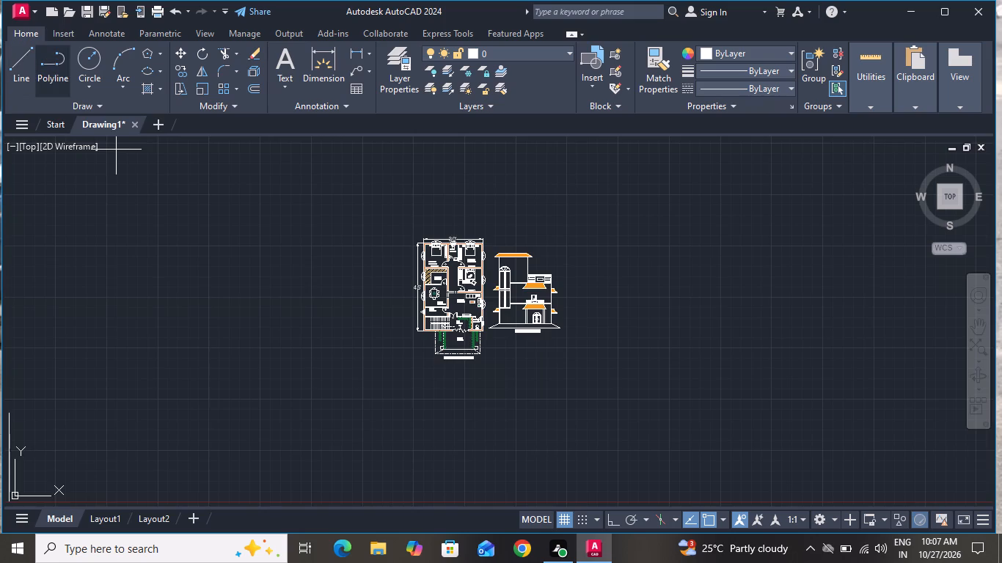
pyautogui.scroll(-2, 148, 300)
pyautogui.click(515, 210)
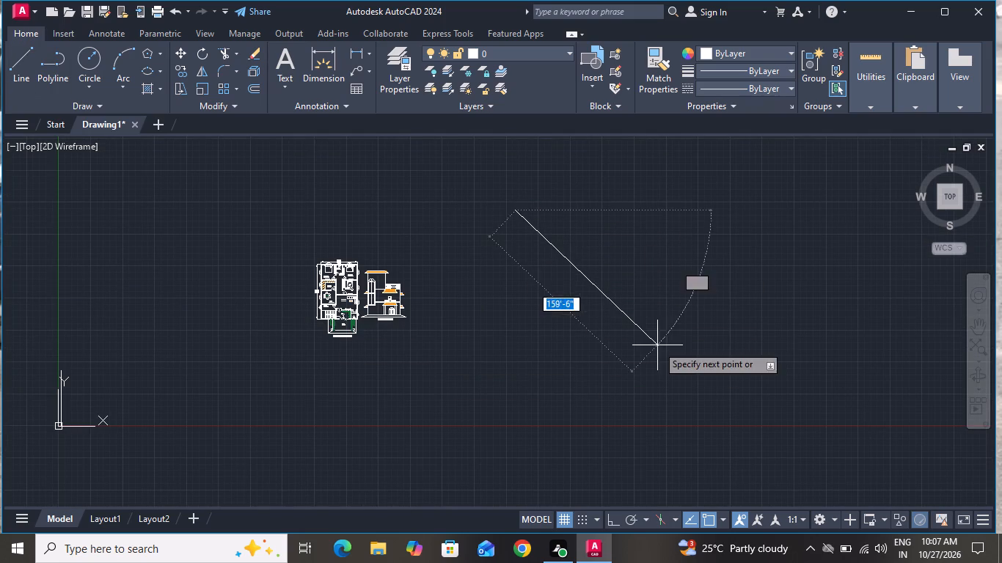
pyautogui.click(657, 346)
pyautogui.click(460, 416)
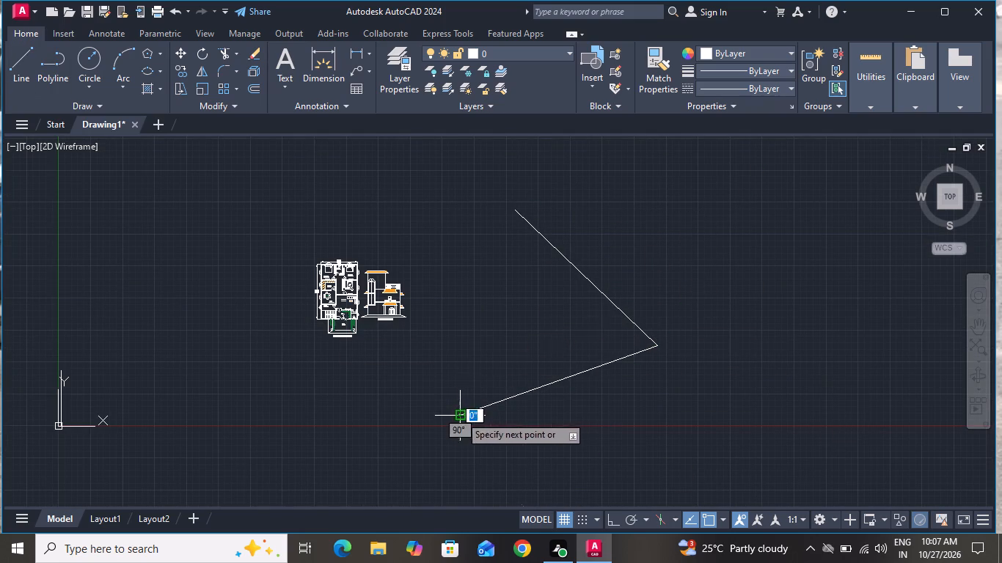
pyautogui.click(516, 211)
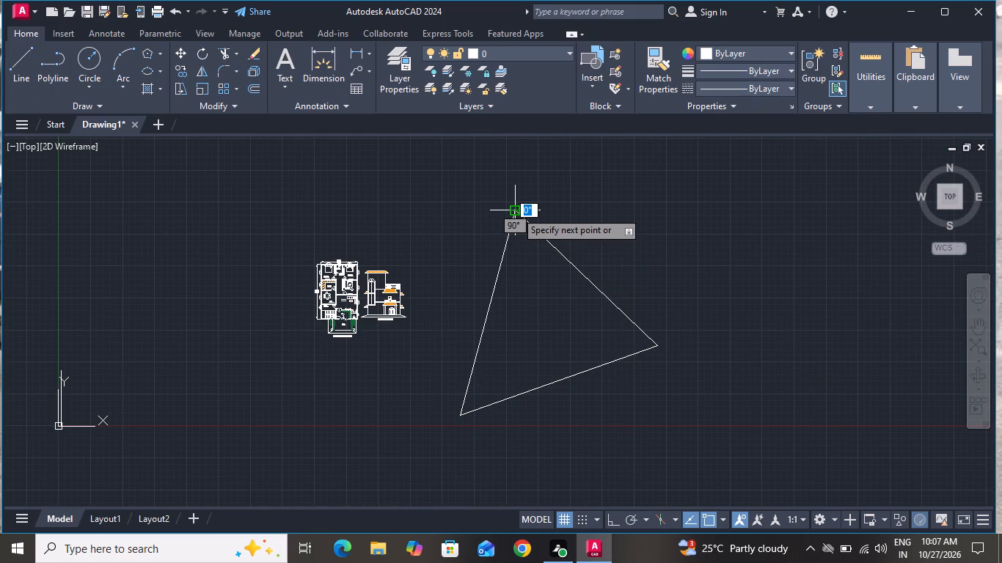
pyautogui.rightClick(514, 211)
pyautogui.click(545, 237)
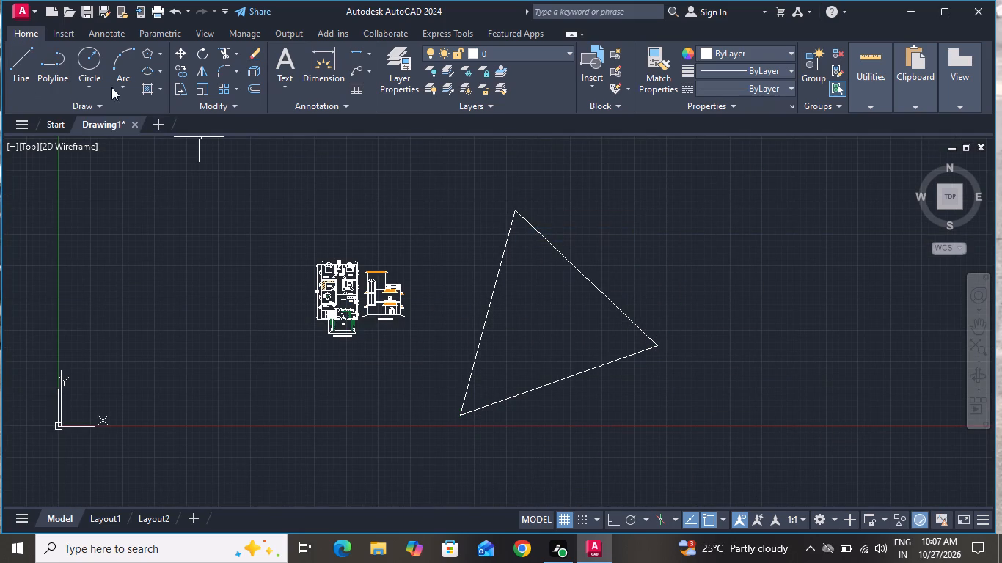
# Draw a center-radius circle to the northeast of the triangle.
pyautogui.click(96, 59)
pyautogui.click(742, 260)
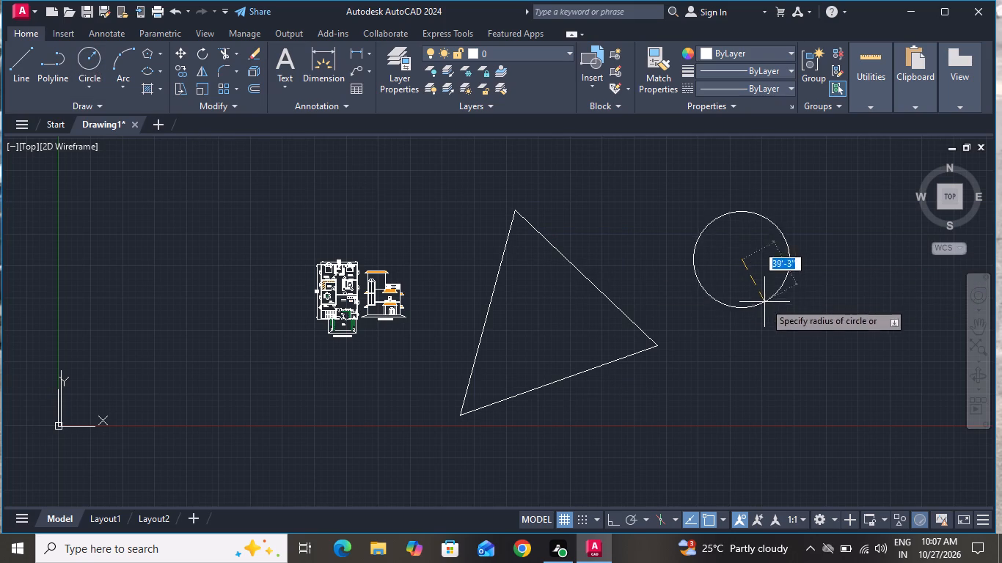
pyautogui.click(773, 320)
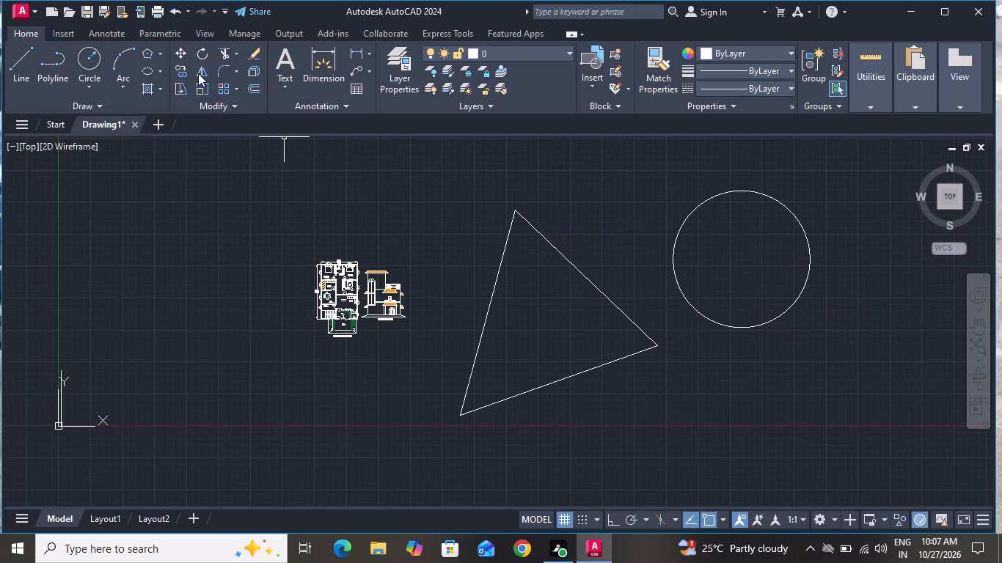
# Draw a small rectangle south of the circle, southeast of the triangle.
pyautogui.click(156, 45)
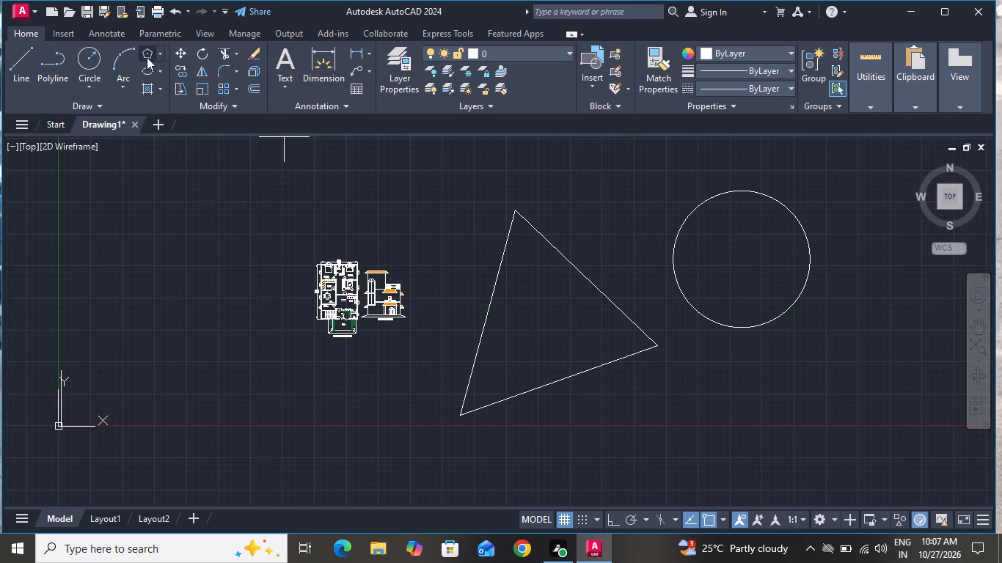
pyautogui.click(157, 54)
pyautogui.click(156, 76)
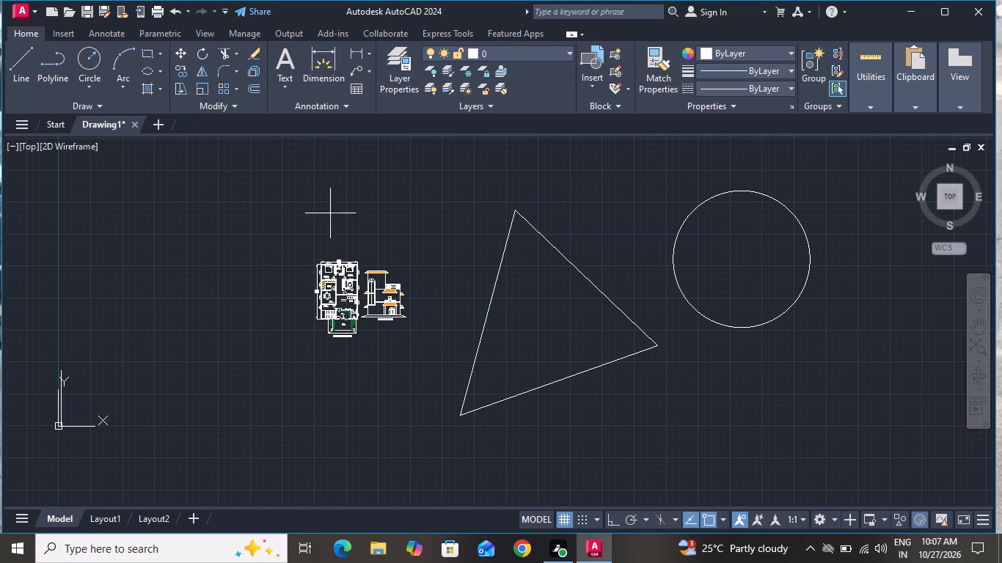
pyautogui.click(747, 427)
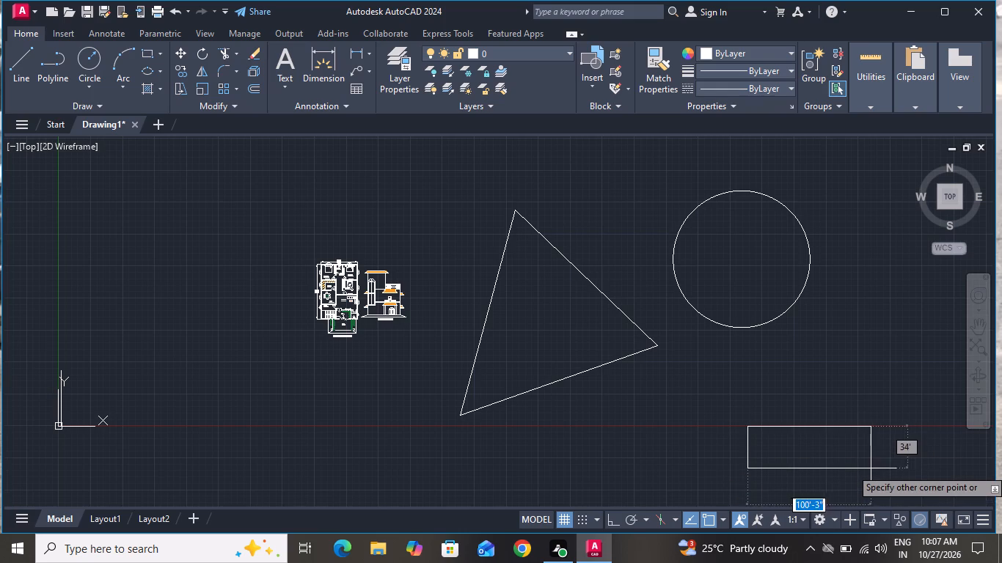
pyautogui.click(821, 469)
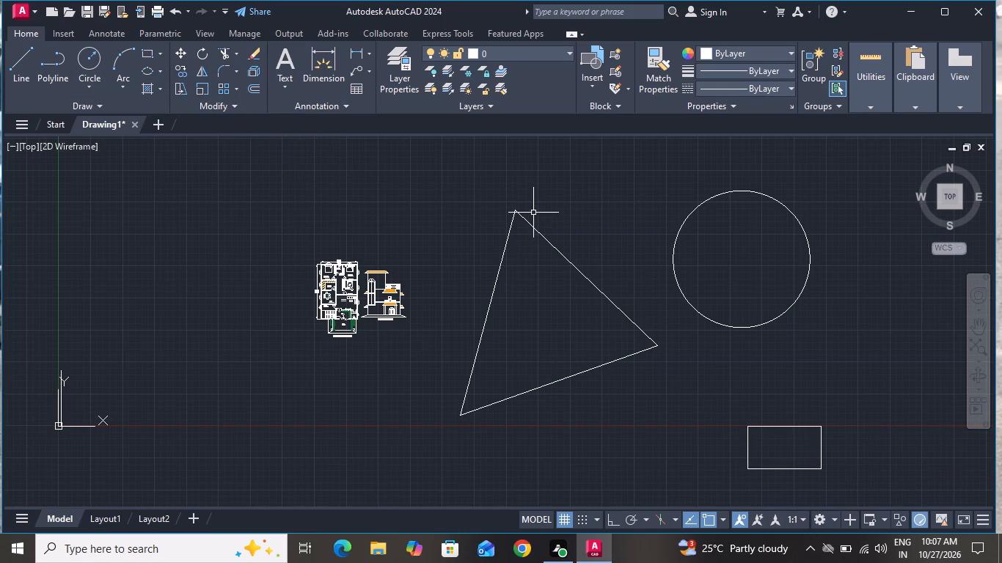
# Copy the triangle's three lines from a base point near its northeast side, placing six copies to the east and southeast.
pyautogui.moveTo(533, 214); pyautogui.dragTo(531, 232)
pyautogui.click(515, 260)
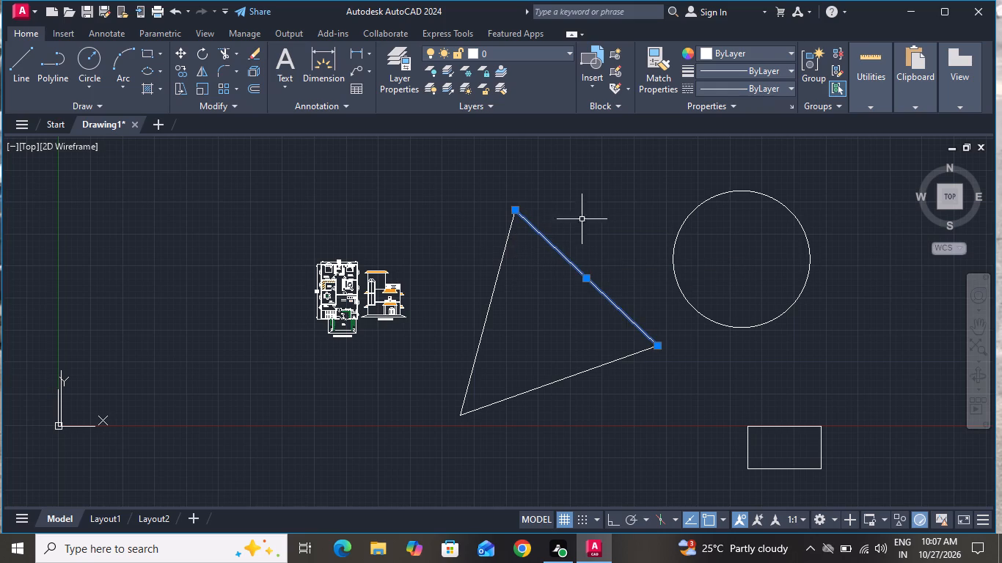
pyautogui.click(612, 220)
pyautogui.click(472, 402)
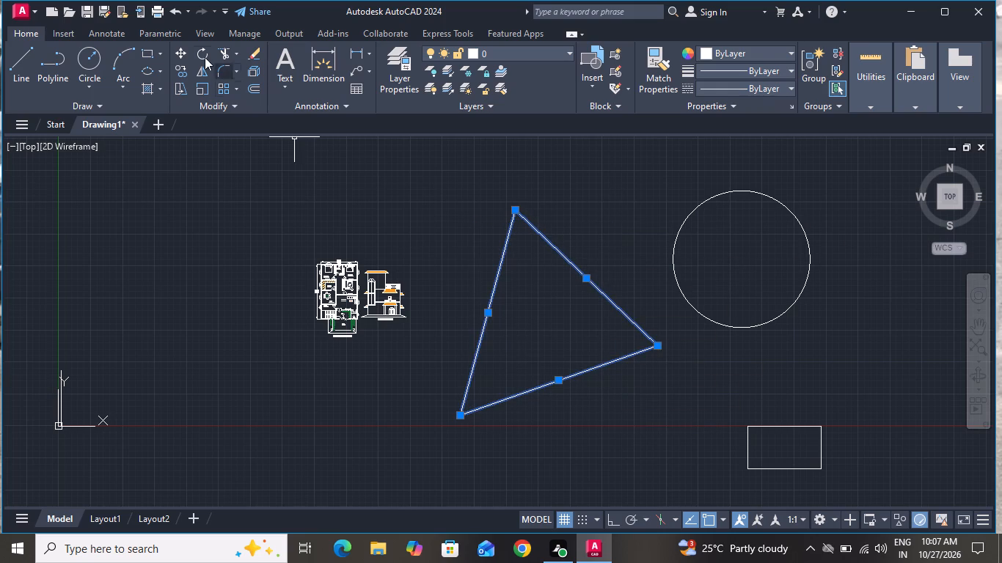
pyautogui.click(183, 69)
pyautogui.click(576, 287)
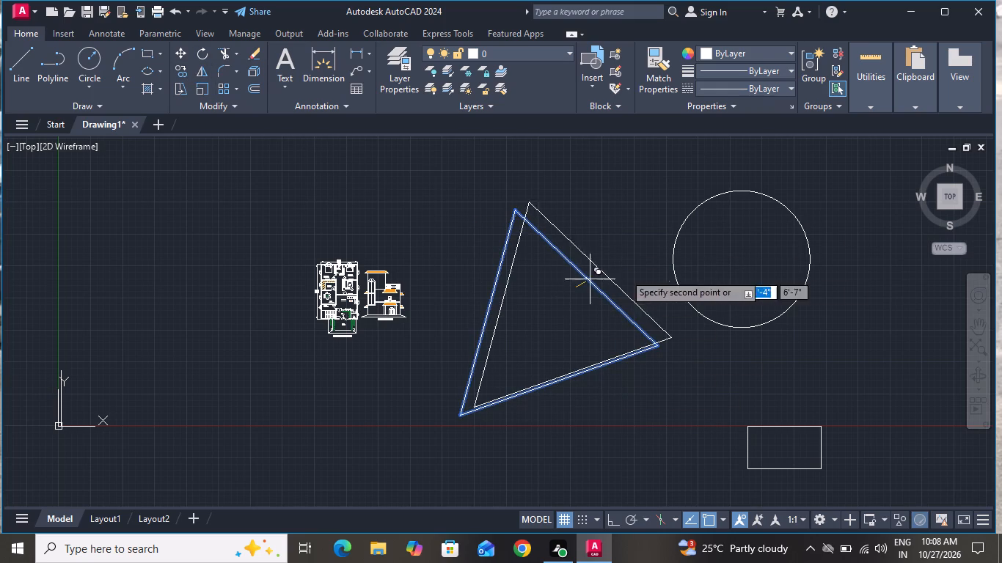
pyautogui.click(668, 285)
pyautogui.click(768, 317)
pyautogui.click(760, 345)
pyautogui.click(725, 349)
pyautogui.click(654, 338)
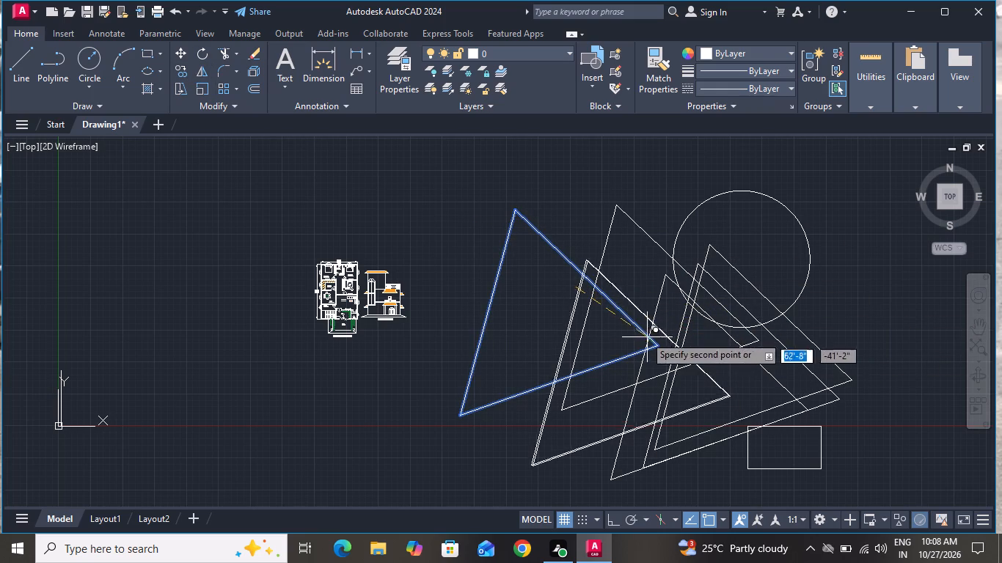
pyautogui.click(645, 336)
# Place eight more triangle copies in an arc to the northeast, across the circle to its east side.
pyautogui.click(622, 308)
pyautogui.click(628, 273)
pyautogui.click(650, 245)
pyautogui.click(698, 233)
pyautogui.click(767, 219)
pyautogui.click(780, 228)
pyautogui.click(804, 236)
pyautogui.click(814, 236)
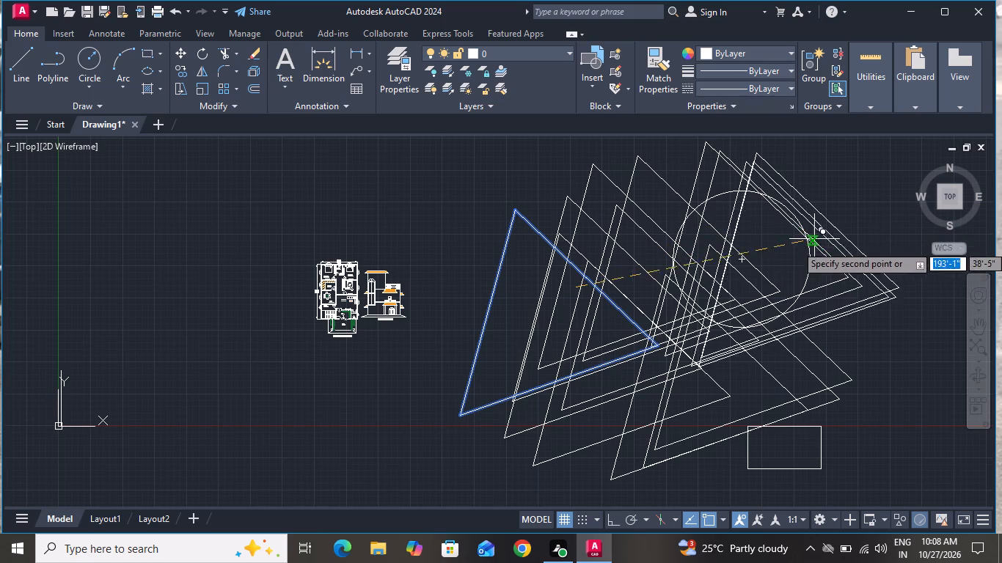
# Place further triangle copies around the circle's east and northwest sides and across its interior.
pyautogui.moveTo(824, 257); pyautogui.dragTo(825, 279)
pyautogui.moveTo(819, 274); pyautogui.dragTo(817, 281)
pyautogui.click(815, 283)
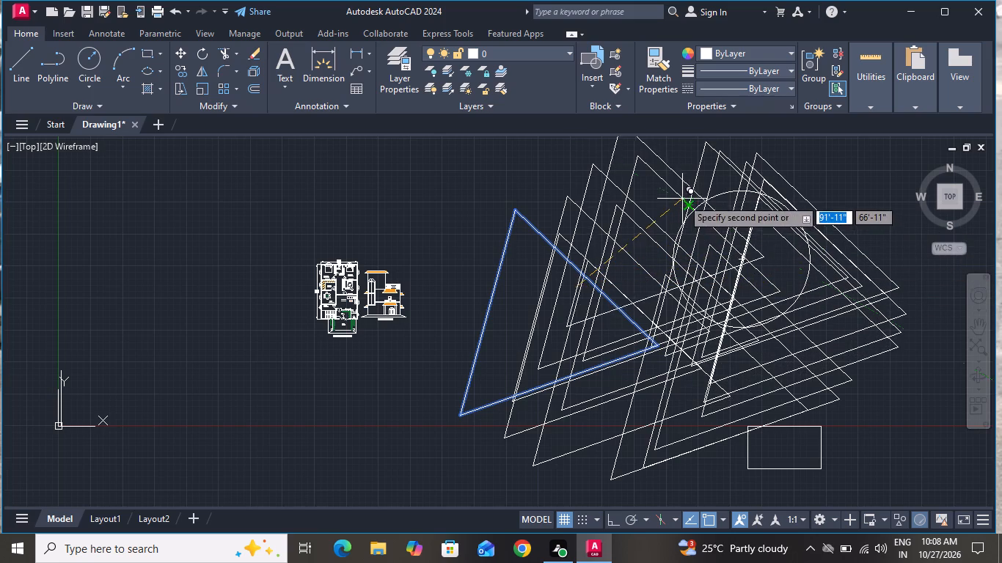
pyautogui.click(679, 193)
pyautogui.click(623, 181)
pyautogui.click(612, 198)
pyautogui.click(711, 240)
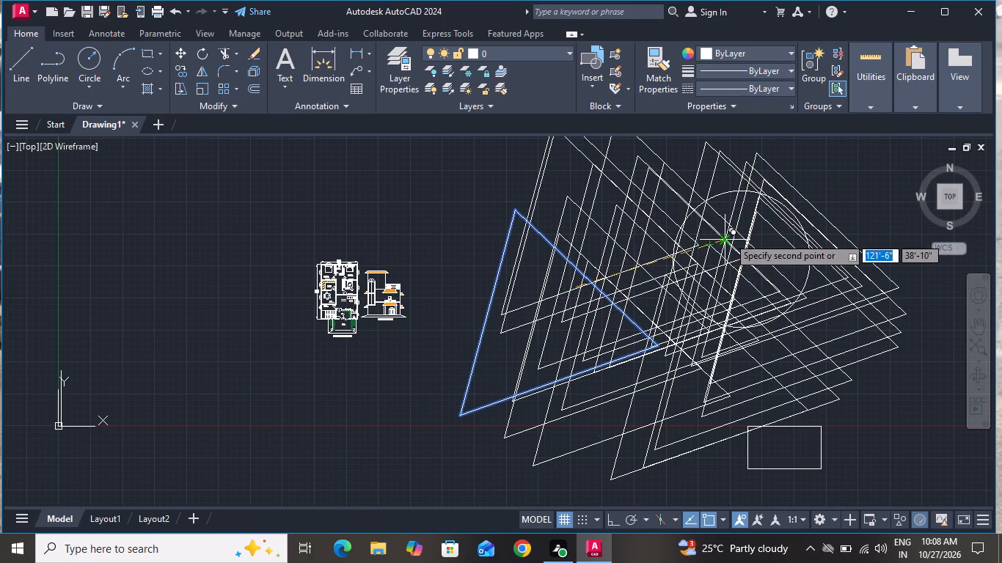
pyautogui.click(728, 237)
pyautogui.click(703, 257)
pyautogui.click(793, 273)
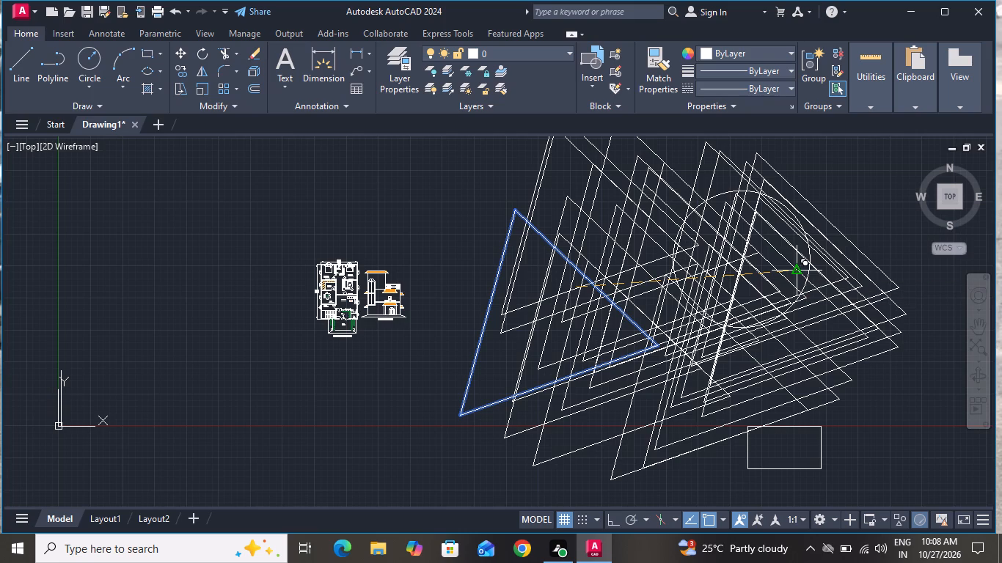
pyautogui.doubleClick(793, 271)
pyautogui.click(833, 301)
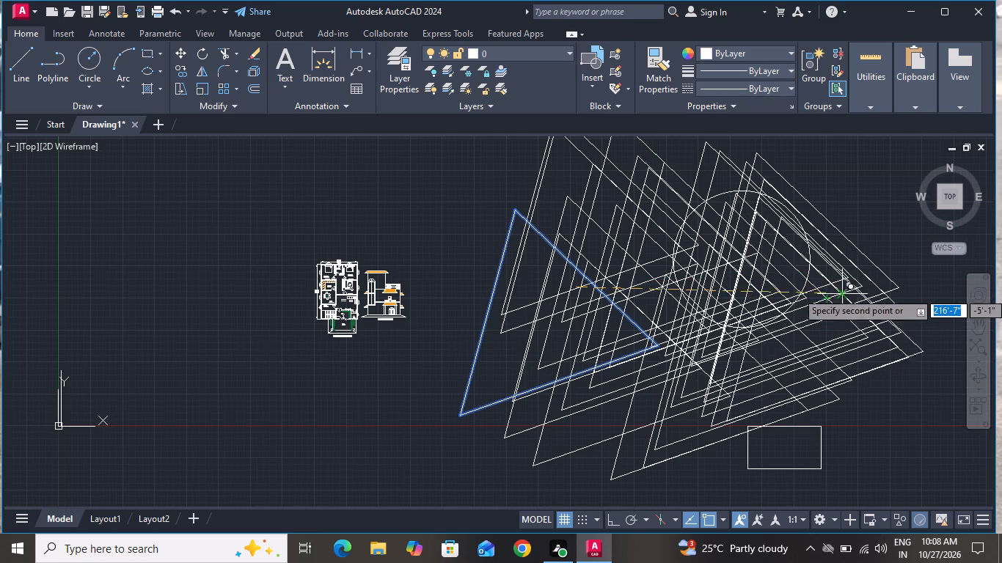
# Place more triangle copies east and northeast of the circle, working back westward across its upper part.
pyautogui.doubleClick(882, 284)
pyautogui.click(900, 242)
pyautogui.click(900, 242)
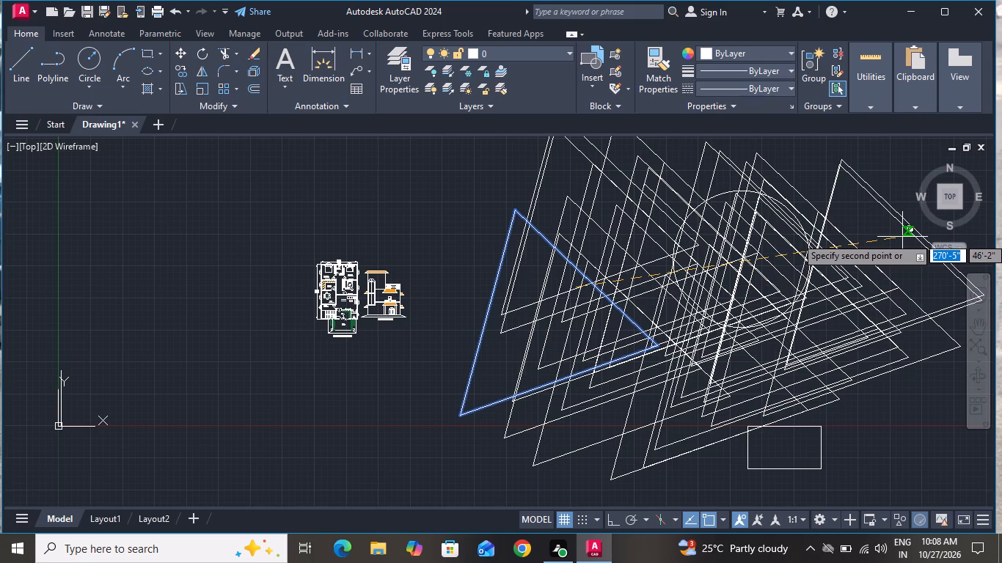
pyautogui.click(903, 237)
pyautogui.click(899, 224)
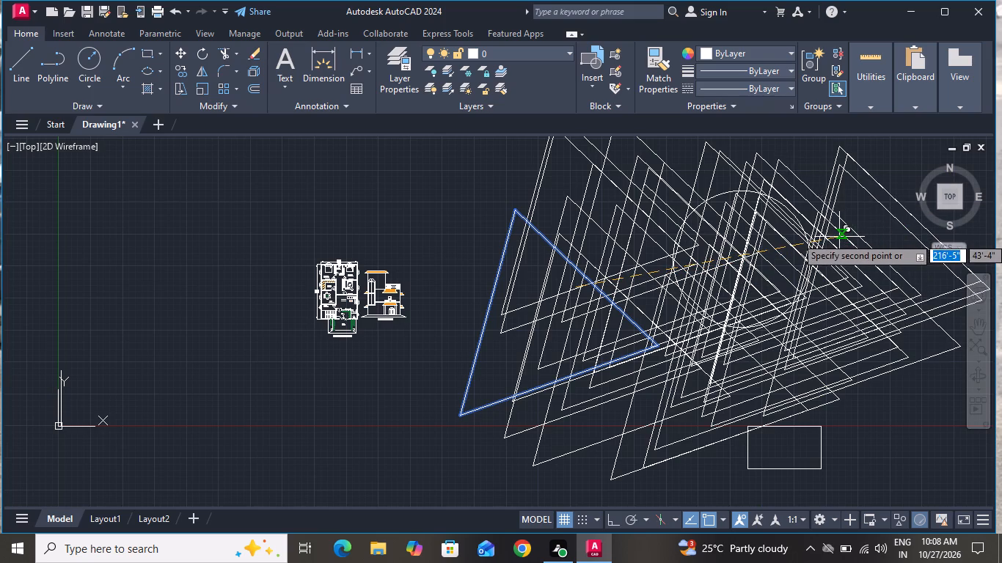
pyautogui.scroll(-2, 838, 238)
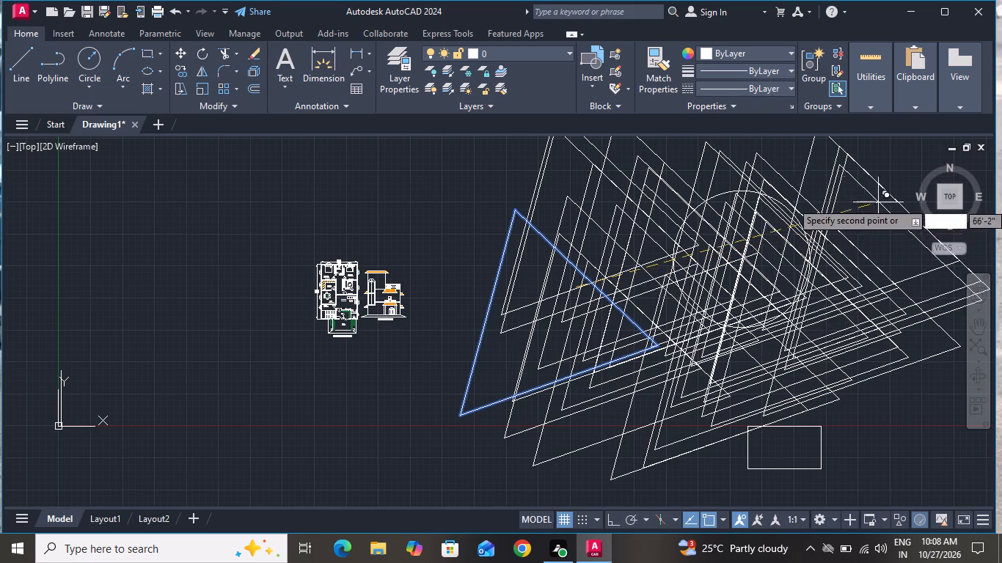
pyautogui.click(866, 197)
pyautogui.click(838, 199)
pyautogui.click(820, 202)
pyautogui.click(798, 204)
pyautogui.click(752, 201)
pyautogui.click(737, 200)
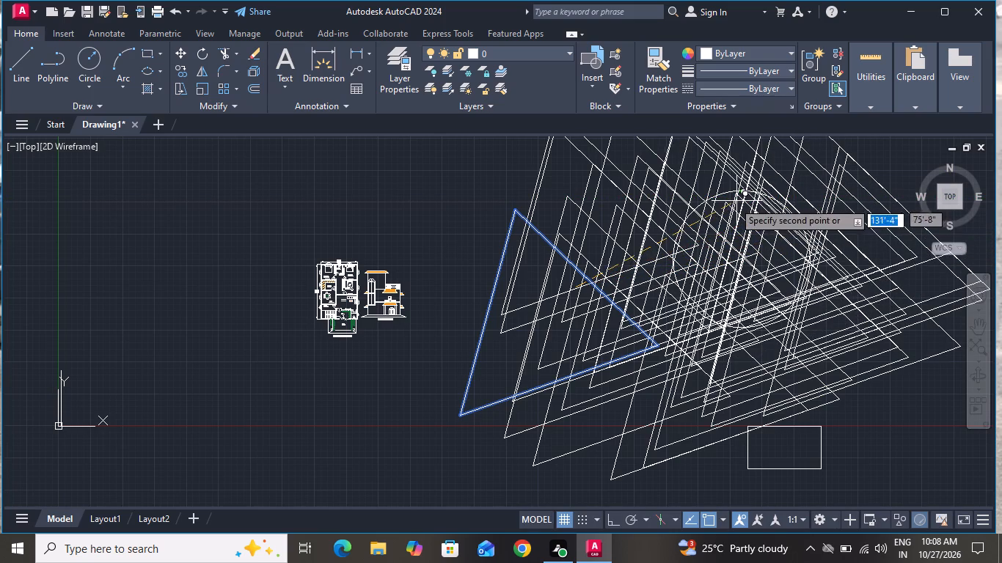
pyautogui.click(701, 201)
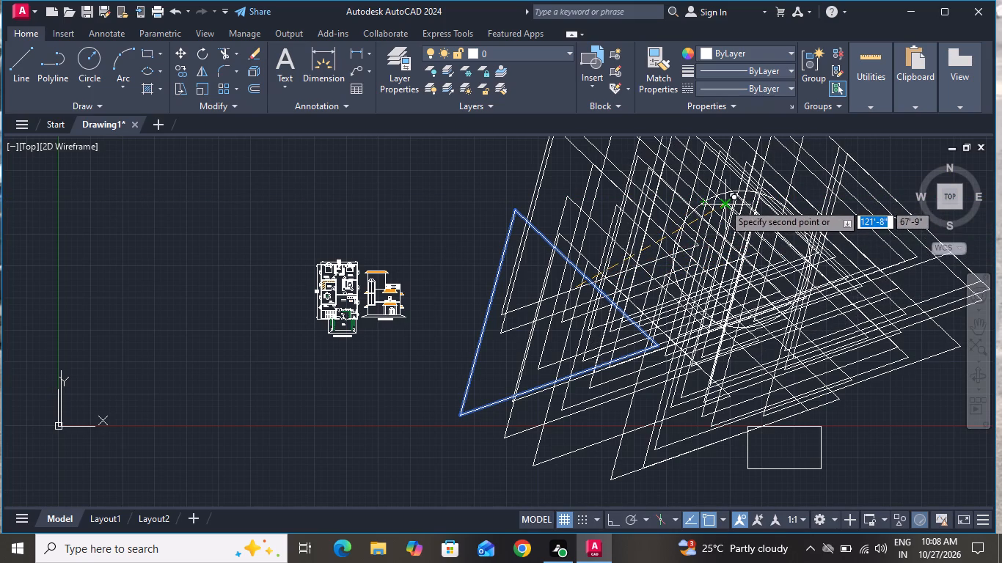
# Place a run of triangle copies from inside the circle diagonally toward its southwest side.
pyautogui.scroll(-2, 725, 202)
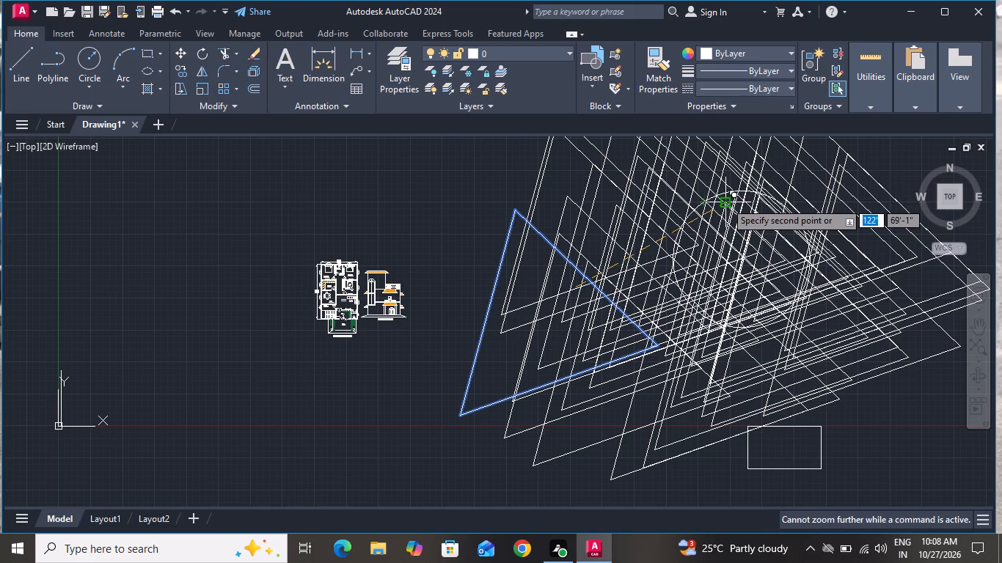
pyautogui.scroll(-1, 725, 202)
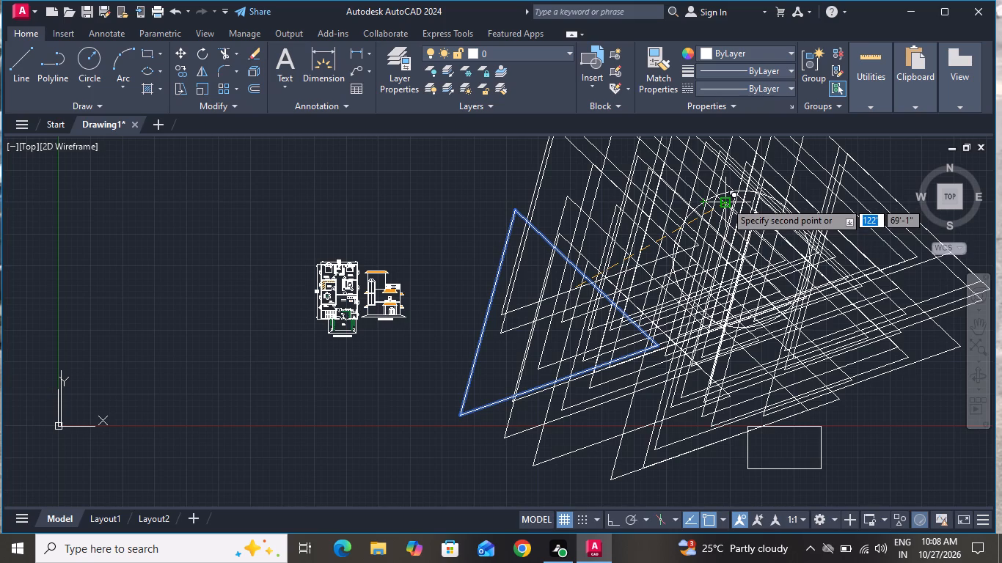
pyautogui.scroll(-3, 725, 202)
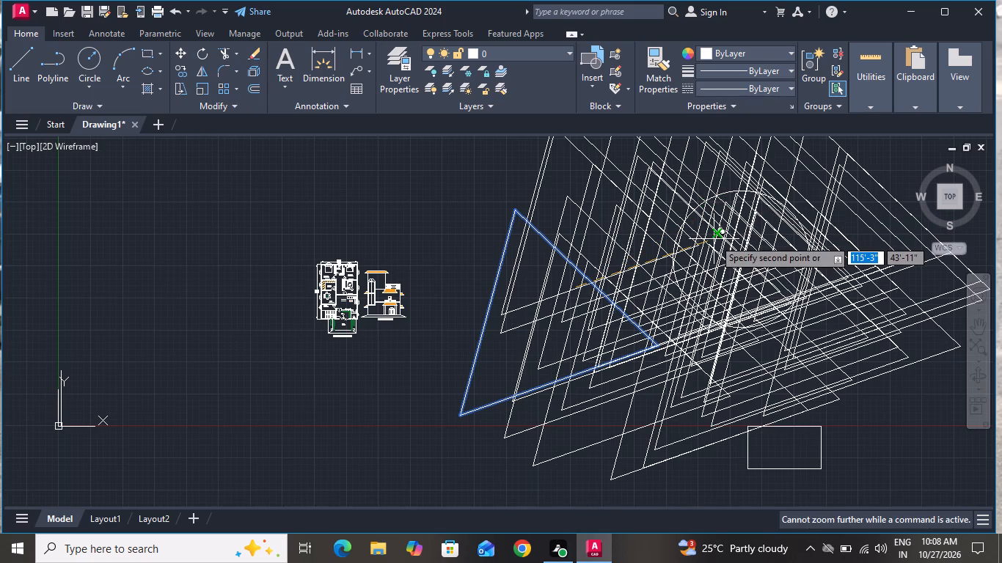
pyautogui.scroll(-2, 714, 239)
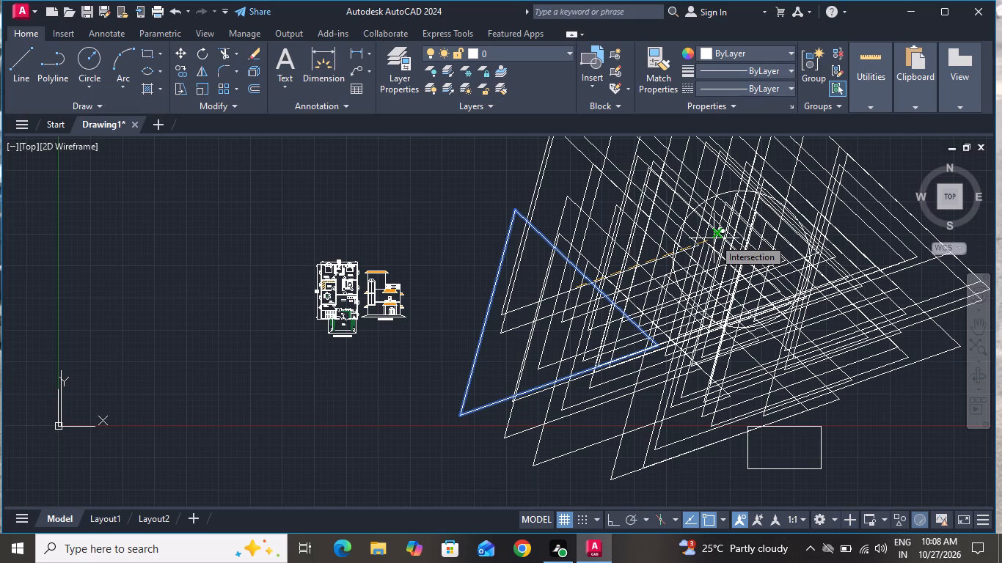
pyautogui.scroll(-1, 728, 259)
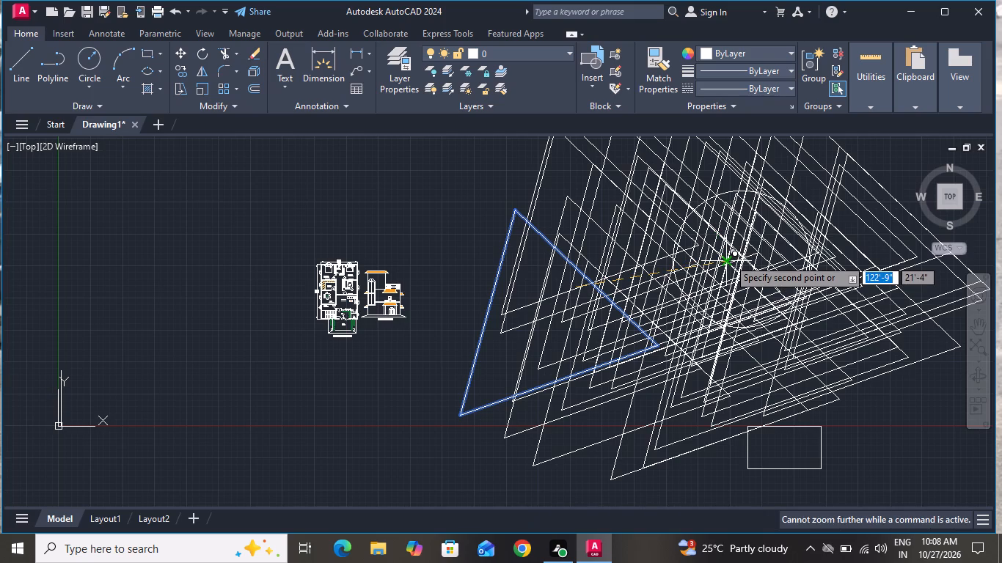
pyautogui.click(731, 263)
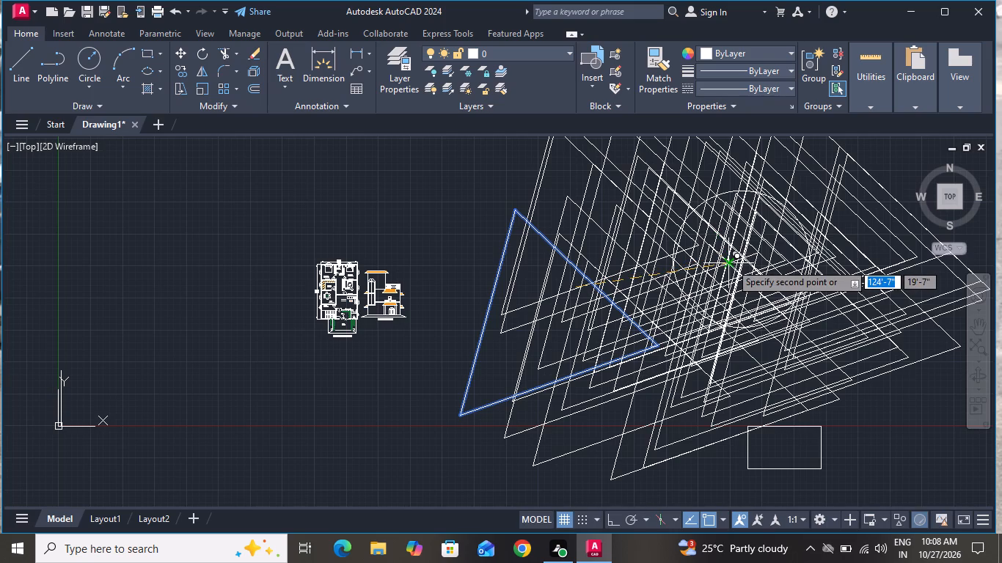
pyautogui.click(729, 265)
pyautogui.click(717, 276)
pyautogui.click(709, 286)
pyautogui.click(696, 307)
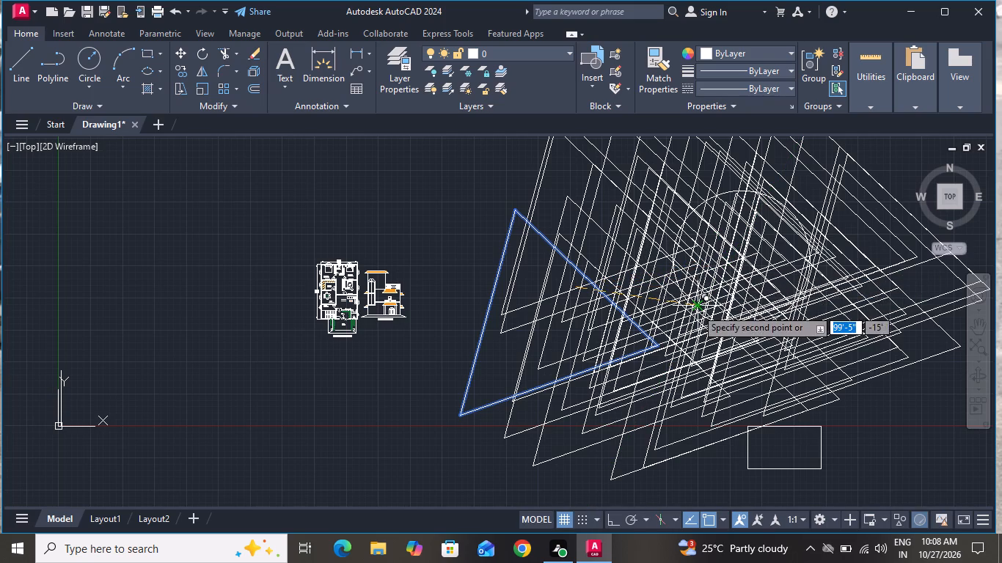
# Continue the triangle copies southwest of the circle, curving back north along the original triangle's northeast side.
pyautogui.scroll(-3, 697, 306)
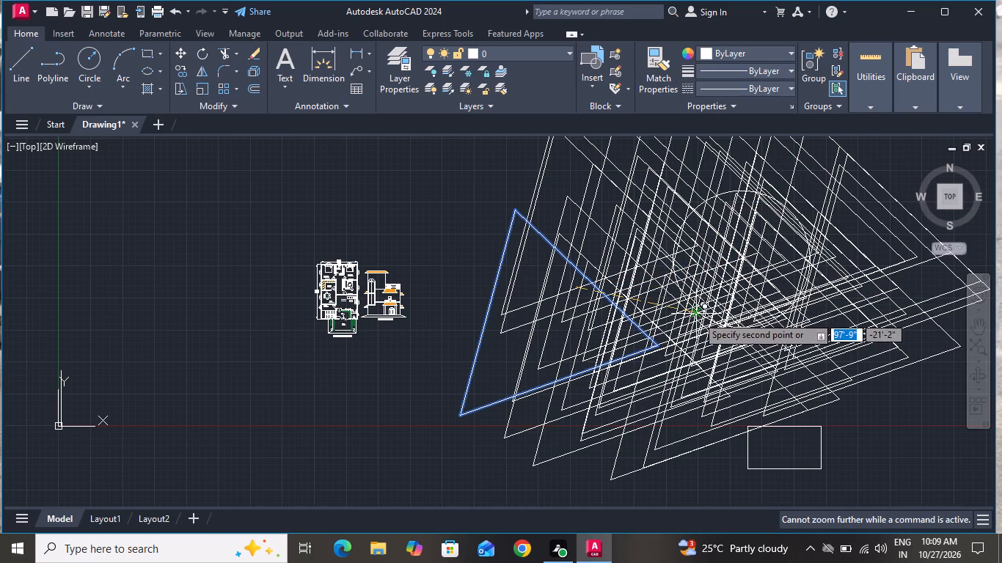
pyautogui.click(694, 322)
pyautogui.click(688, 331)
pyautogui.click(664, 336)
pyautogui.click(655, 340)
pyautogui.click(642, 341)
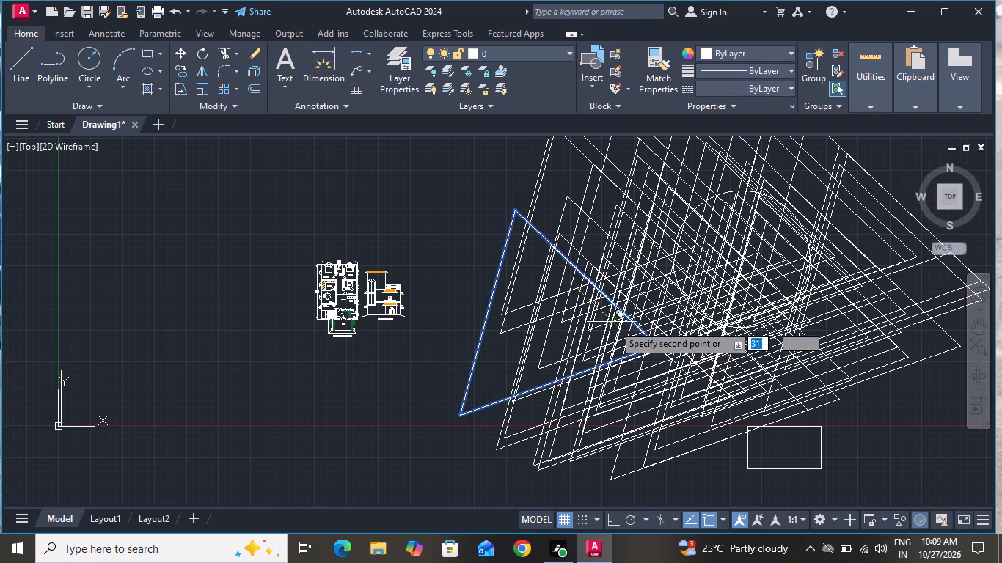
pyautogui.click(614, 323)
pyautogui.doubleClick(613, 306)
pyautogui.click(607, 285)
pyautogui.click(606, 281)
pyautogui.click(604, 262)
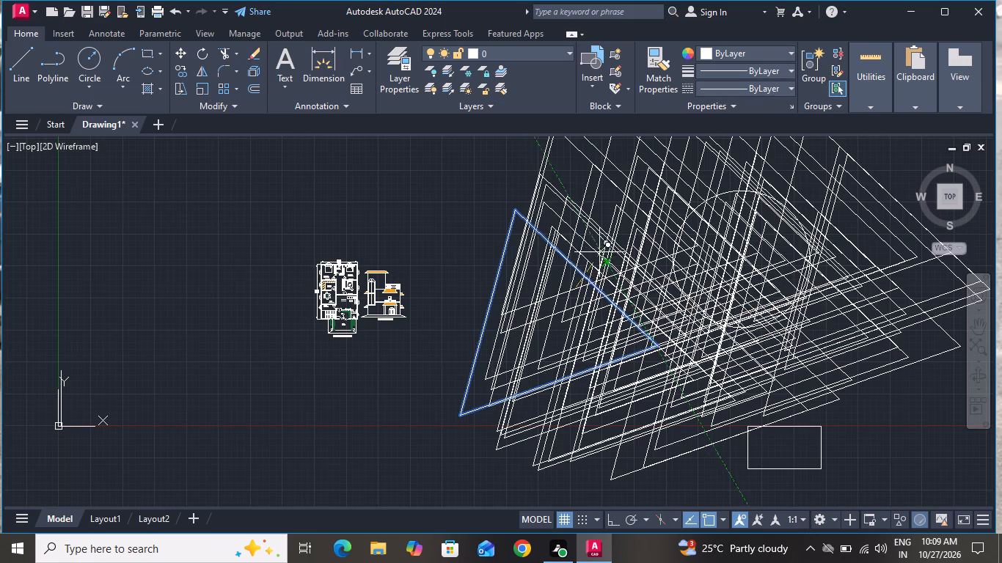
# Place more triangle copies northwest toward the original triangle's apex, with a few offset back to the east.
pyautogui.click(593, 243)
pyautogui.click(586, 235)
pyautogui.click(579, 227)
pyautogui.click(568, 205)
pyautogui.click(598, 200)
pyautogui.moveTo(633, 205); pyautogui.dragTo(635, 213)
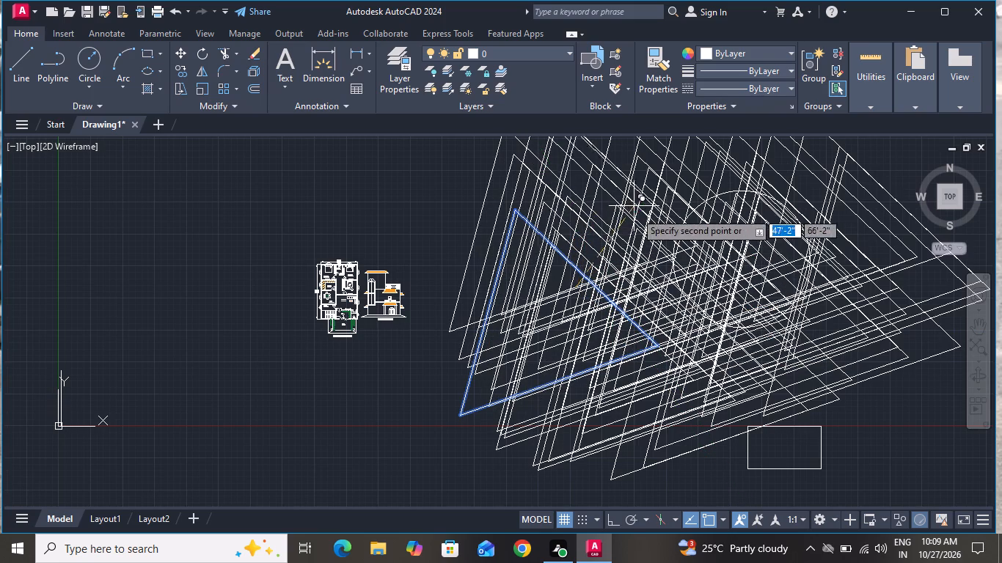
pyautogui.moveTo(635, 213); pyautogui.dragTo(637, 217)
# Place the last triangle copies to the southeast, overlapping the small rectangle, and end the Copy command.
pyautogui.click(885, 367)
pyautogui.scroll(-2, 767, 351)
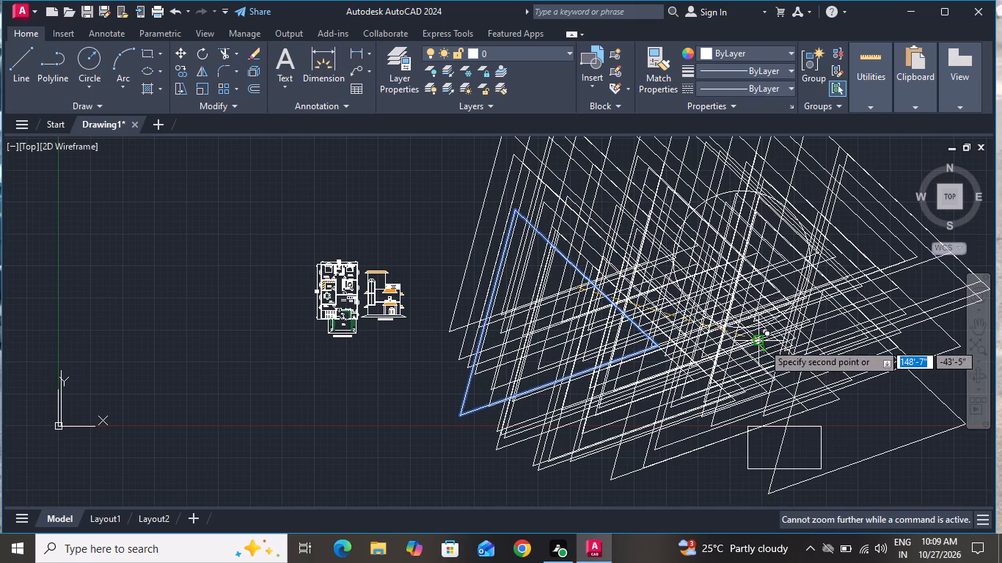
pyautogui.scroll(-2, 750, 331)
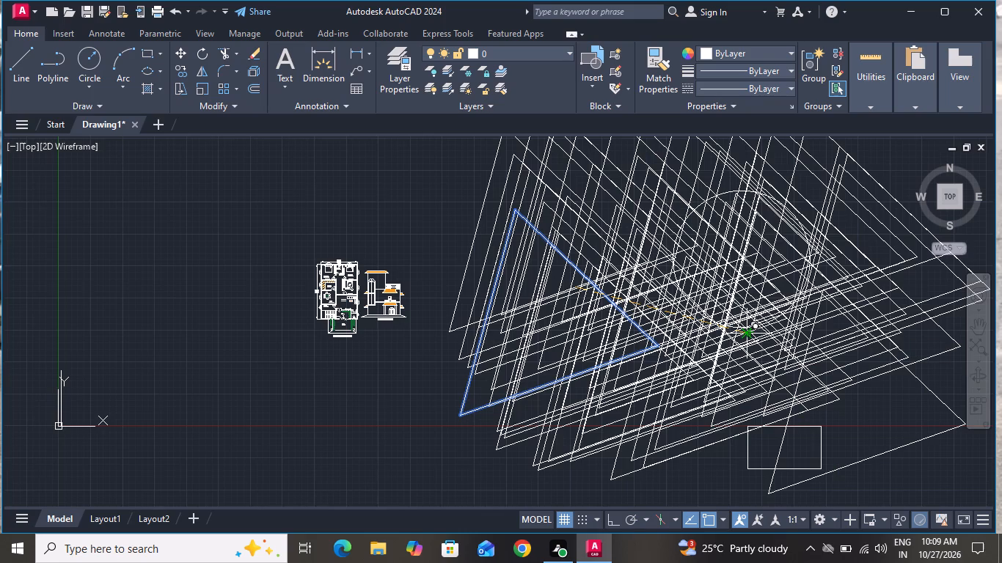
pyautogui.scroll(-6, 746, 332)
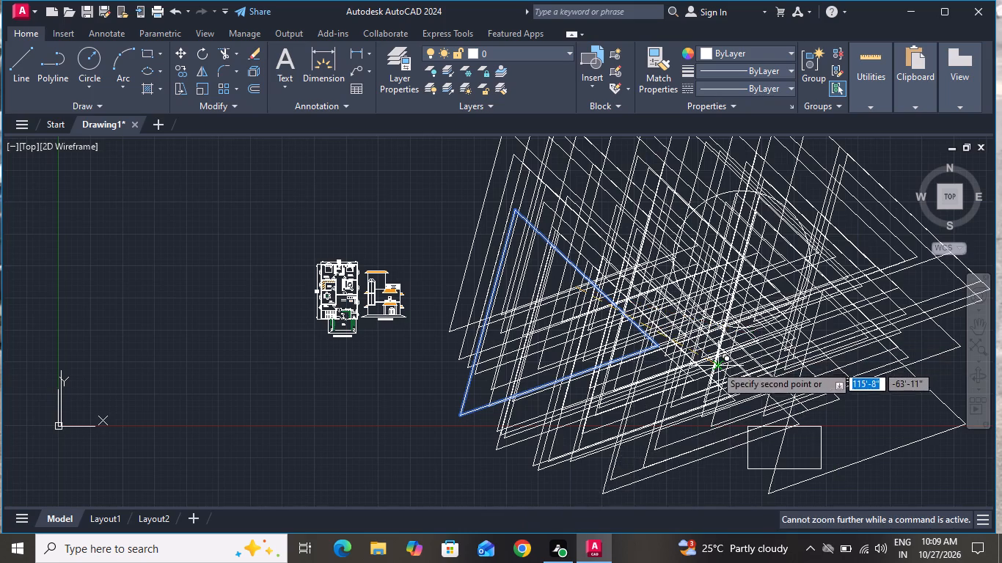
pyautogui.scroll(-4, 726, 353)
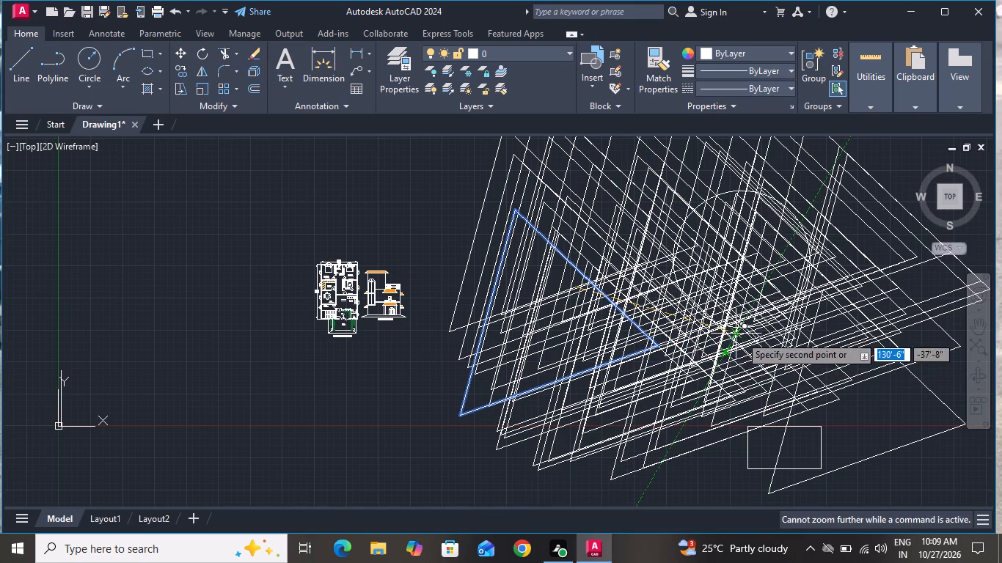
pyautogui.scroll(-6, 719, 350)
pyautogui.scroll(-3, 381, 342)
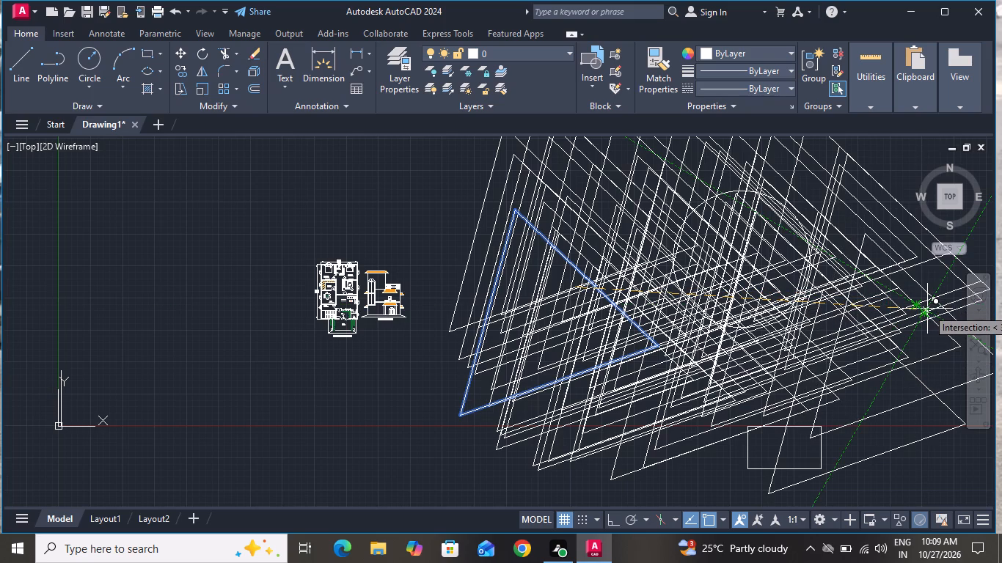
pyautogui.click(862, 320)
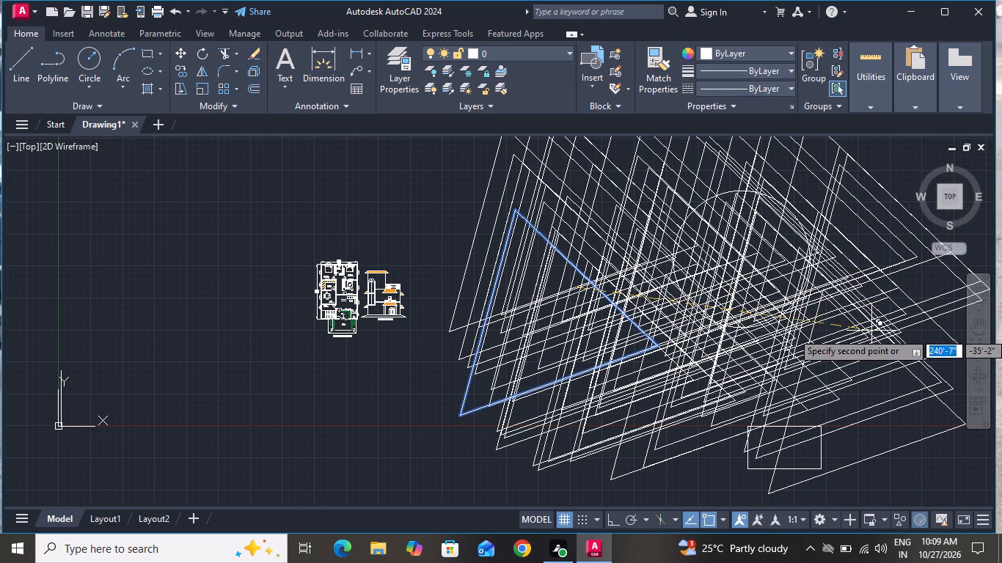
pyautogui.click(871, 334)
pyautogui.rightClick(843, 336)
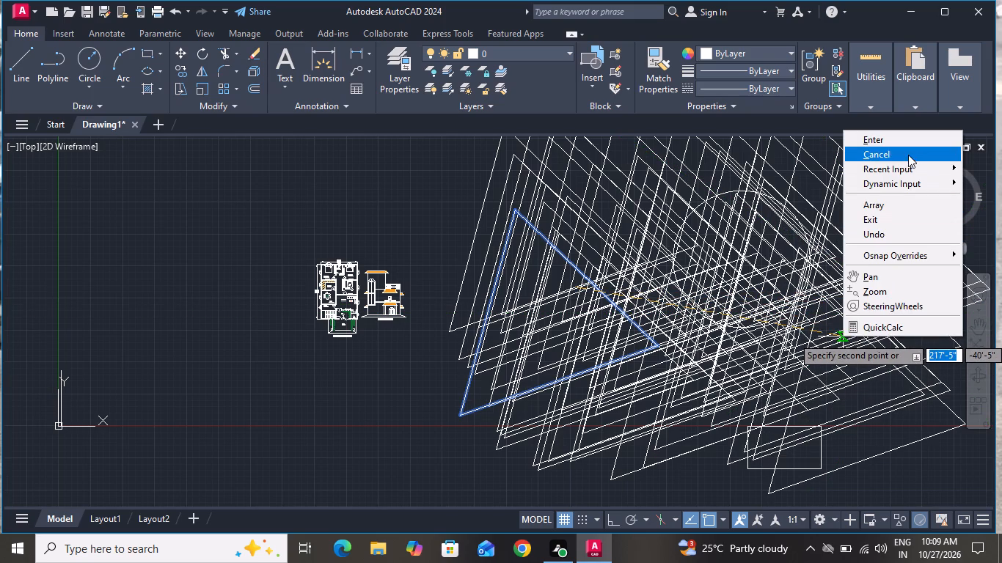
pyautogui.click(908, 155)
# Undo the triangle copies, the small rectangle, the circle and the original triangle beside the floor plan and elevation.
pyautogui.hotkey('ctrl', 'z')
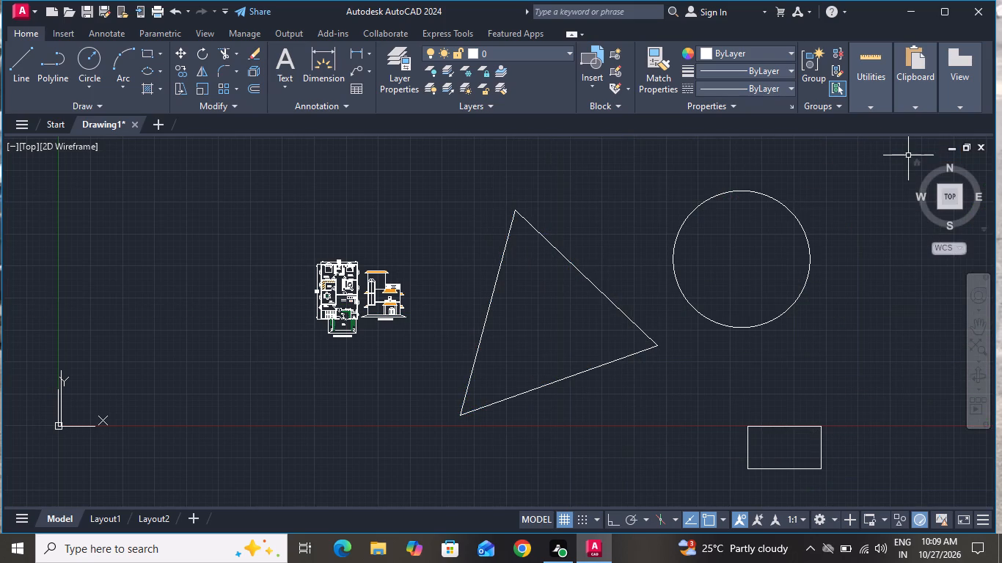
pyautogui.hotkey('ctrl', 'z')
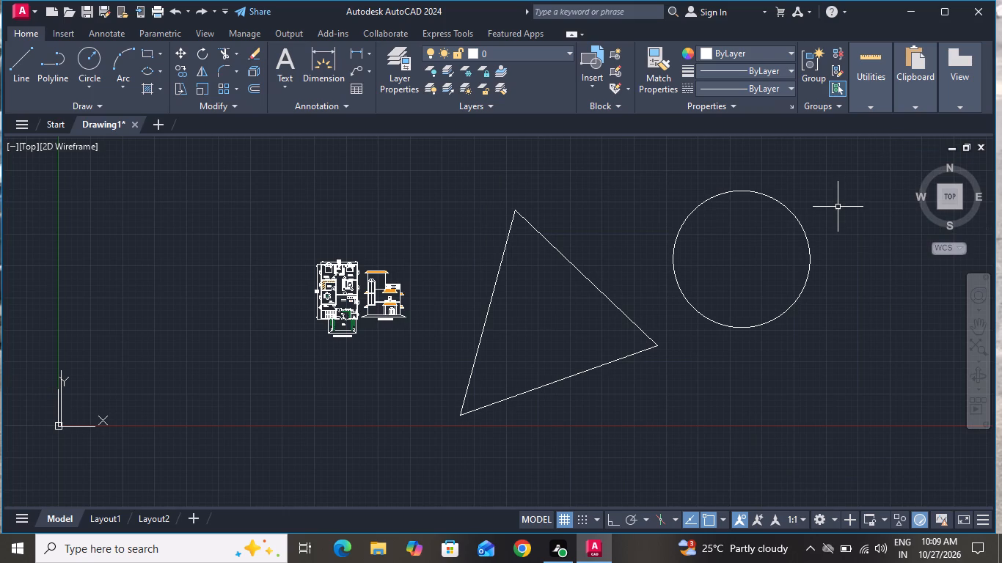
pyautogui.hotkey('ctrl', 'z')
pyautogui.hotkey('ctrl', 'z')
pyautogui.hotkey('ctrl', 'z')
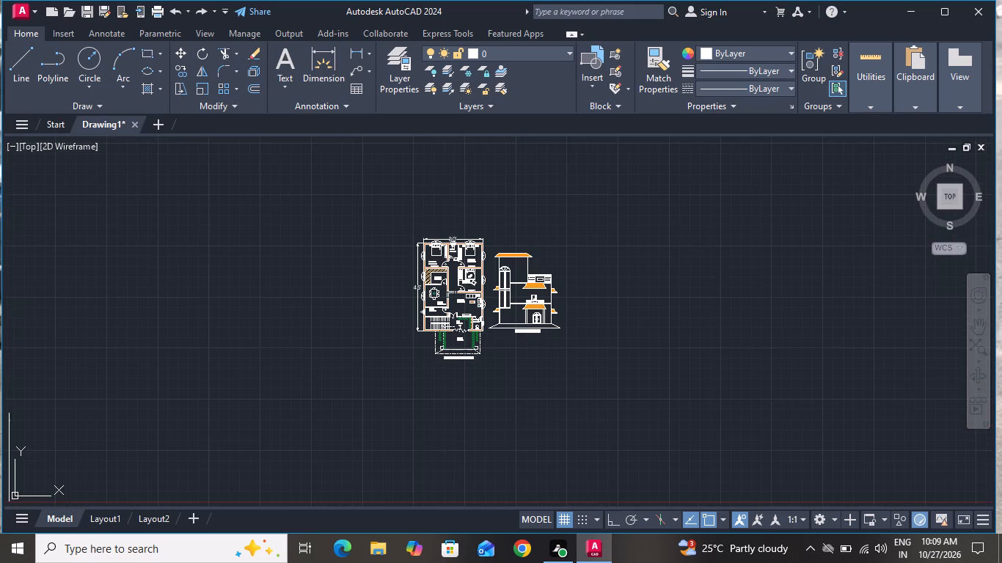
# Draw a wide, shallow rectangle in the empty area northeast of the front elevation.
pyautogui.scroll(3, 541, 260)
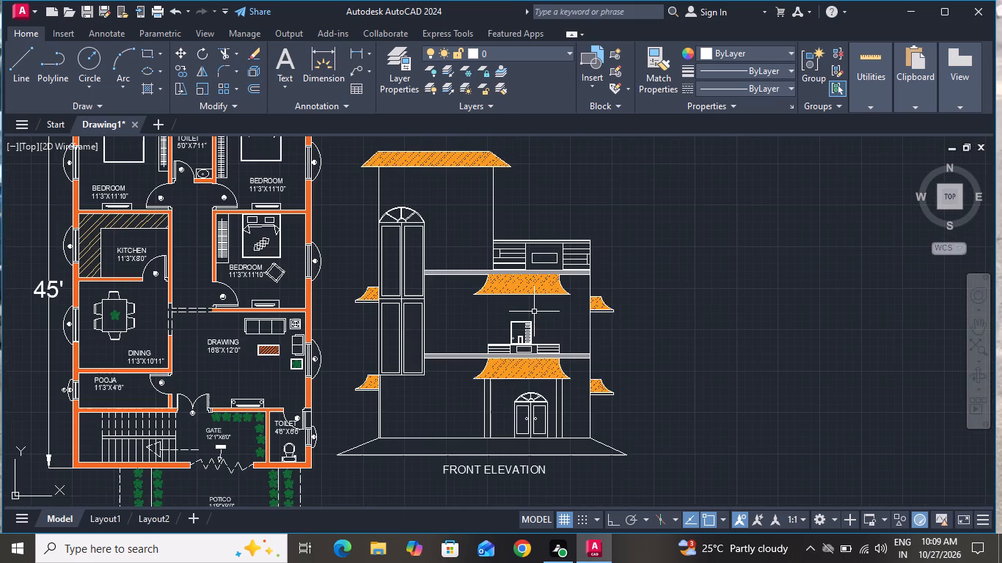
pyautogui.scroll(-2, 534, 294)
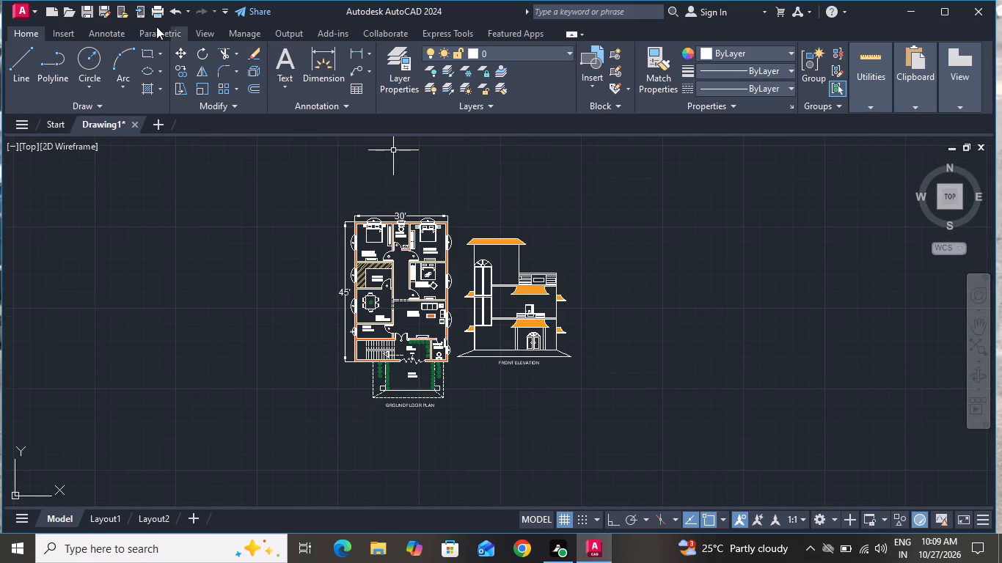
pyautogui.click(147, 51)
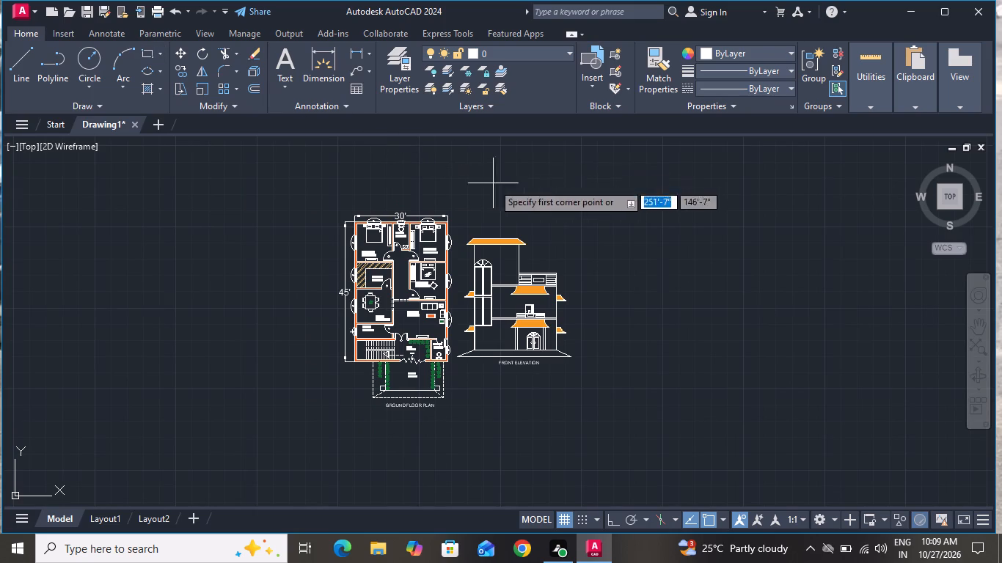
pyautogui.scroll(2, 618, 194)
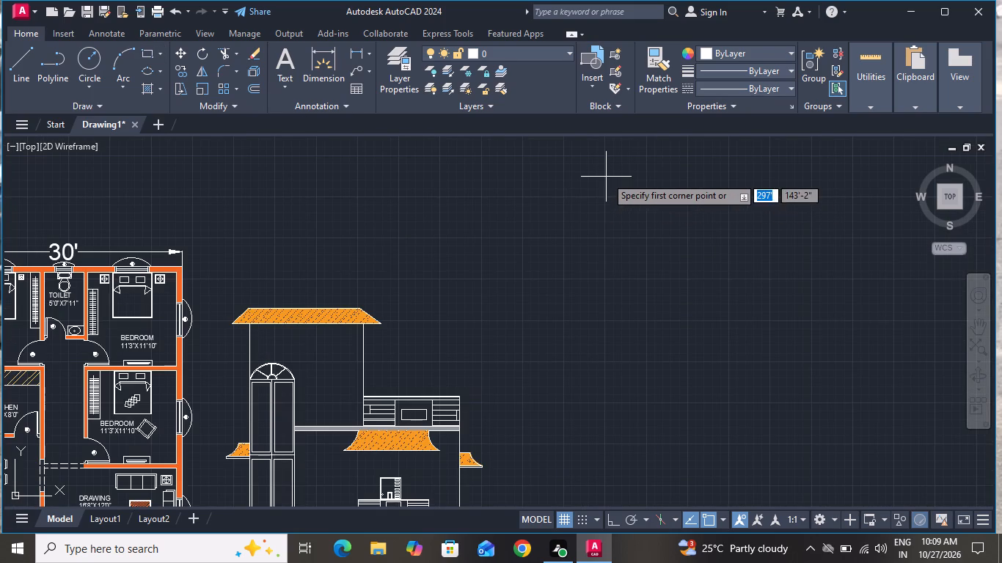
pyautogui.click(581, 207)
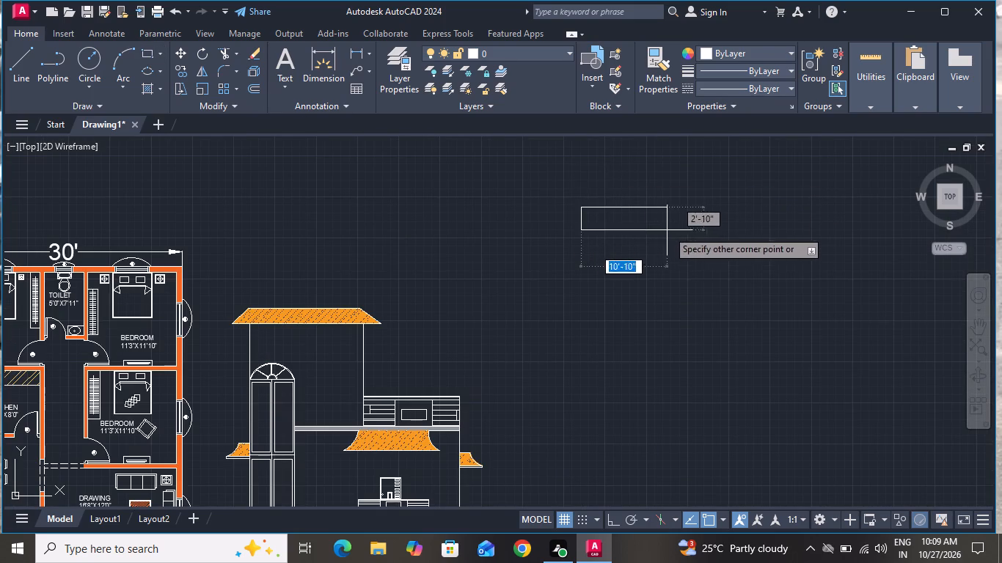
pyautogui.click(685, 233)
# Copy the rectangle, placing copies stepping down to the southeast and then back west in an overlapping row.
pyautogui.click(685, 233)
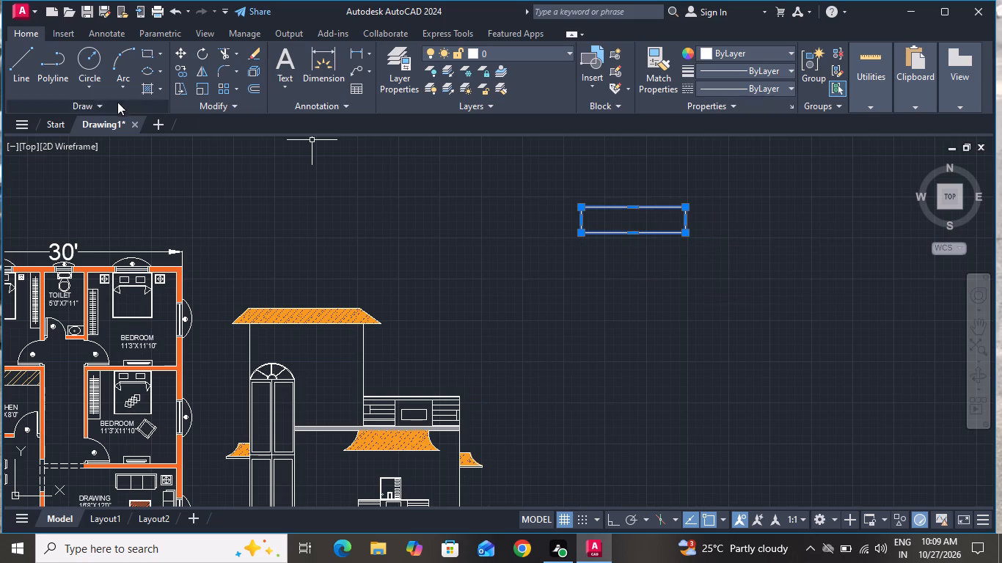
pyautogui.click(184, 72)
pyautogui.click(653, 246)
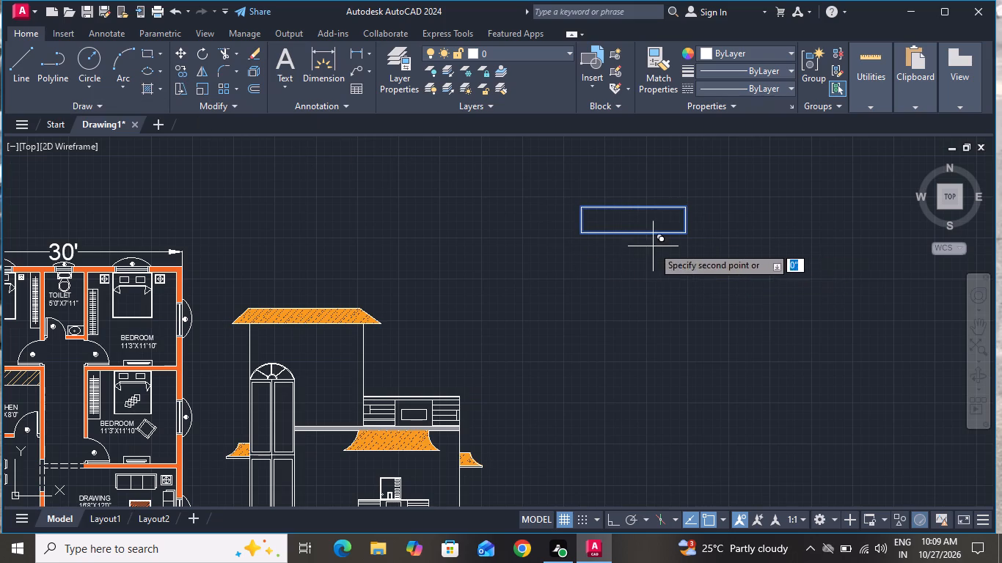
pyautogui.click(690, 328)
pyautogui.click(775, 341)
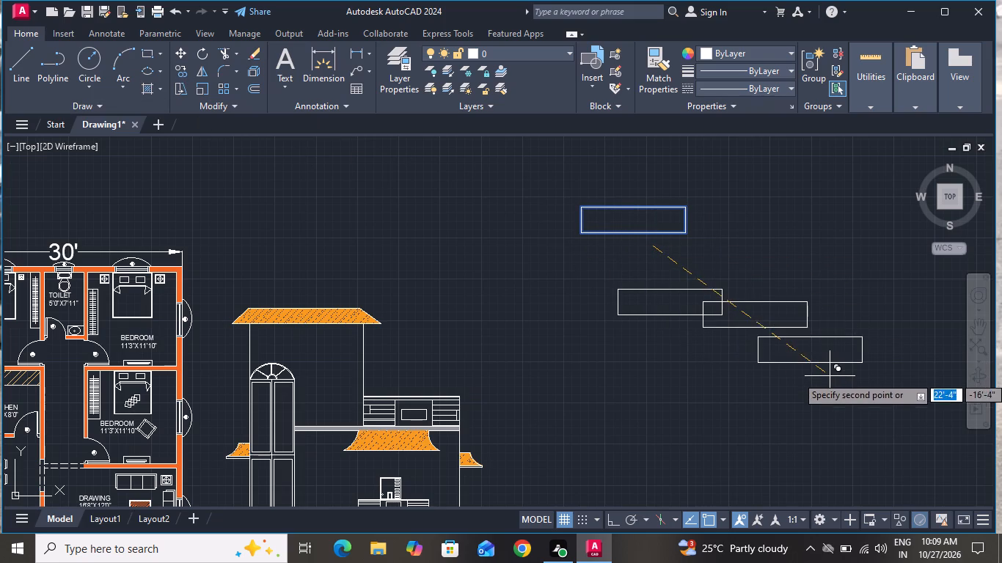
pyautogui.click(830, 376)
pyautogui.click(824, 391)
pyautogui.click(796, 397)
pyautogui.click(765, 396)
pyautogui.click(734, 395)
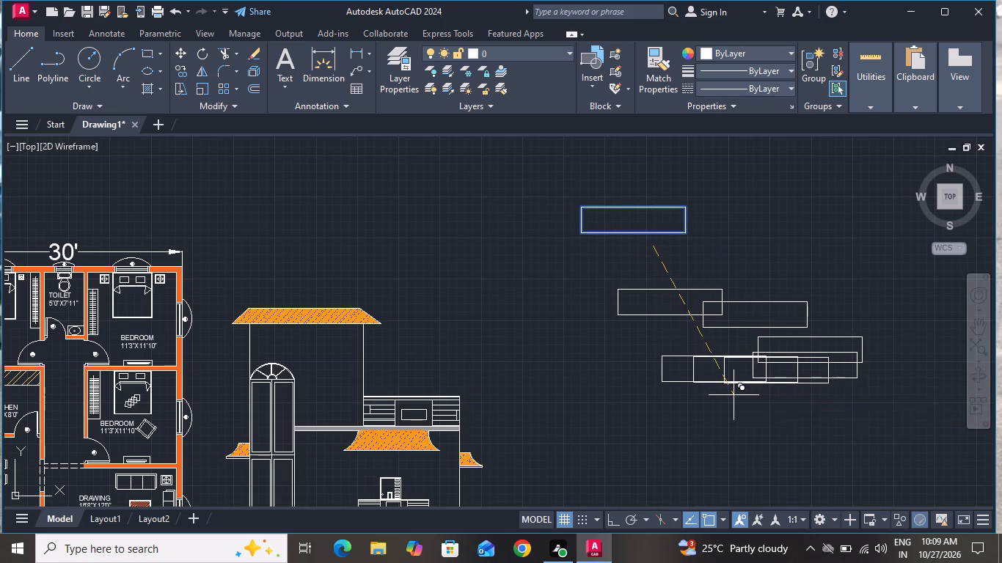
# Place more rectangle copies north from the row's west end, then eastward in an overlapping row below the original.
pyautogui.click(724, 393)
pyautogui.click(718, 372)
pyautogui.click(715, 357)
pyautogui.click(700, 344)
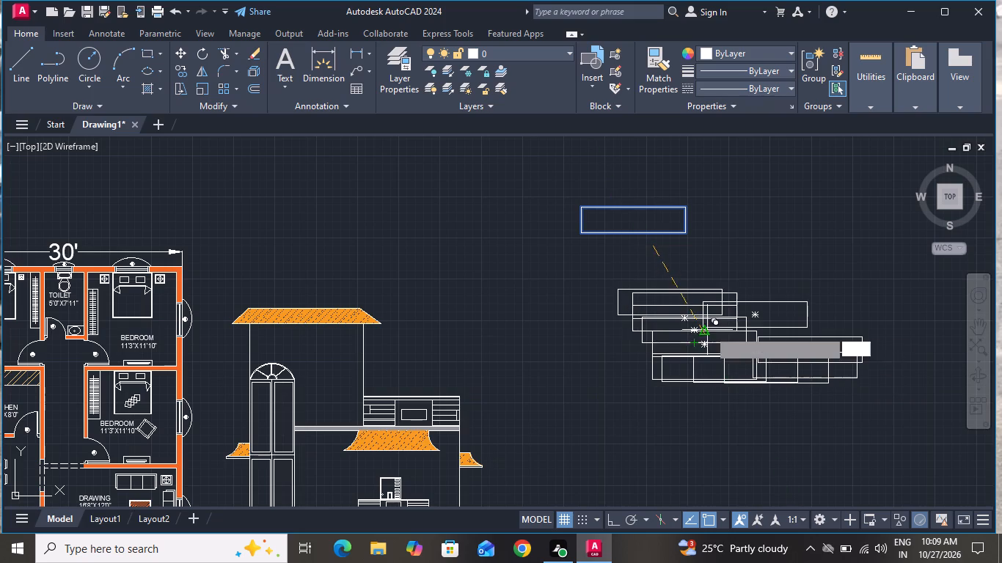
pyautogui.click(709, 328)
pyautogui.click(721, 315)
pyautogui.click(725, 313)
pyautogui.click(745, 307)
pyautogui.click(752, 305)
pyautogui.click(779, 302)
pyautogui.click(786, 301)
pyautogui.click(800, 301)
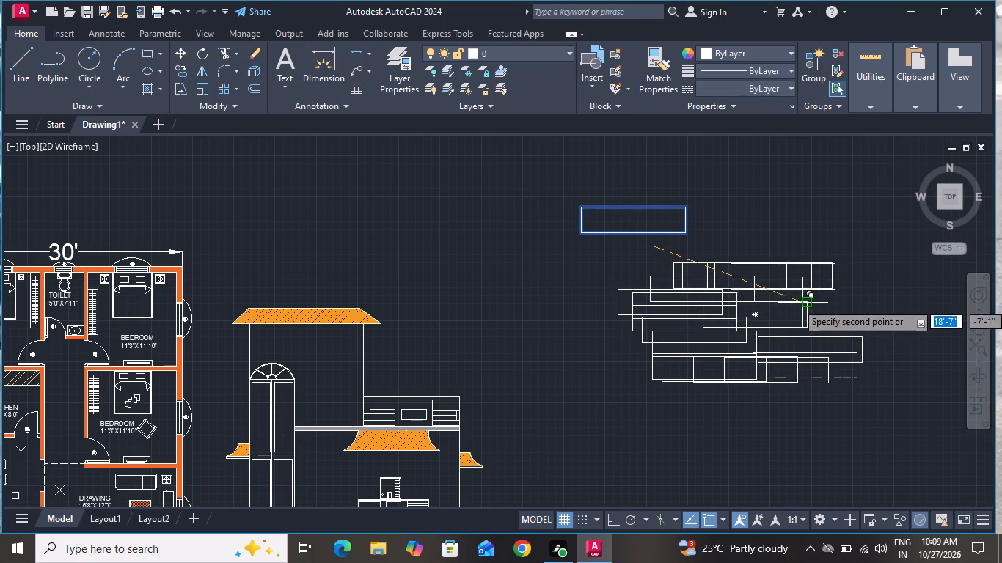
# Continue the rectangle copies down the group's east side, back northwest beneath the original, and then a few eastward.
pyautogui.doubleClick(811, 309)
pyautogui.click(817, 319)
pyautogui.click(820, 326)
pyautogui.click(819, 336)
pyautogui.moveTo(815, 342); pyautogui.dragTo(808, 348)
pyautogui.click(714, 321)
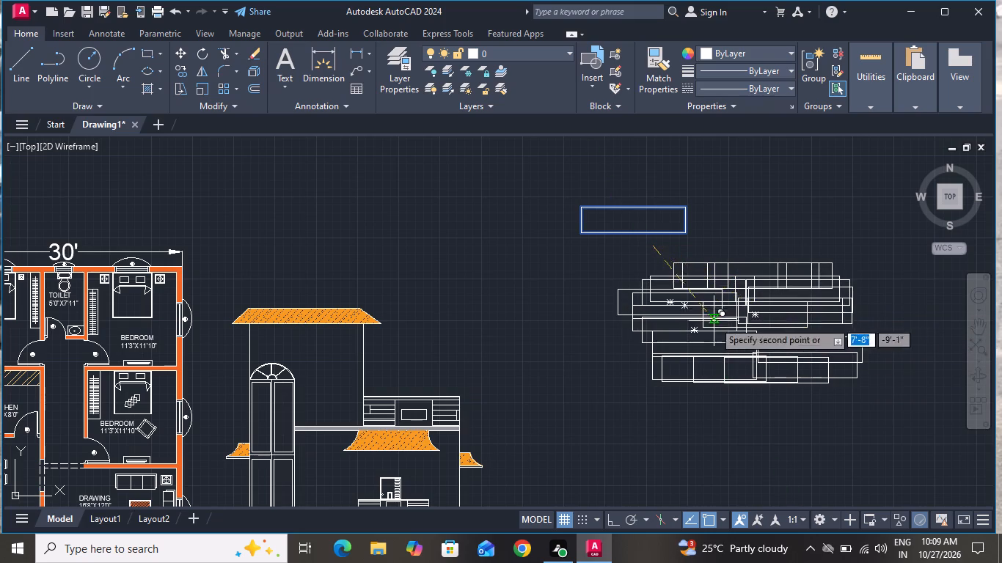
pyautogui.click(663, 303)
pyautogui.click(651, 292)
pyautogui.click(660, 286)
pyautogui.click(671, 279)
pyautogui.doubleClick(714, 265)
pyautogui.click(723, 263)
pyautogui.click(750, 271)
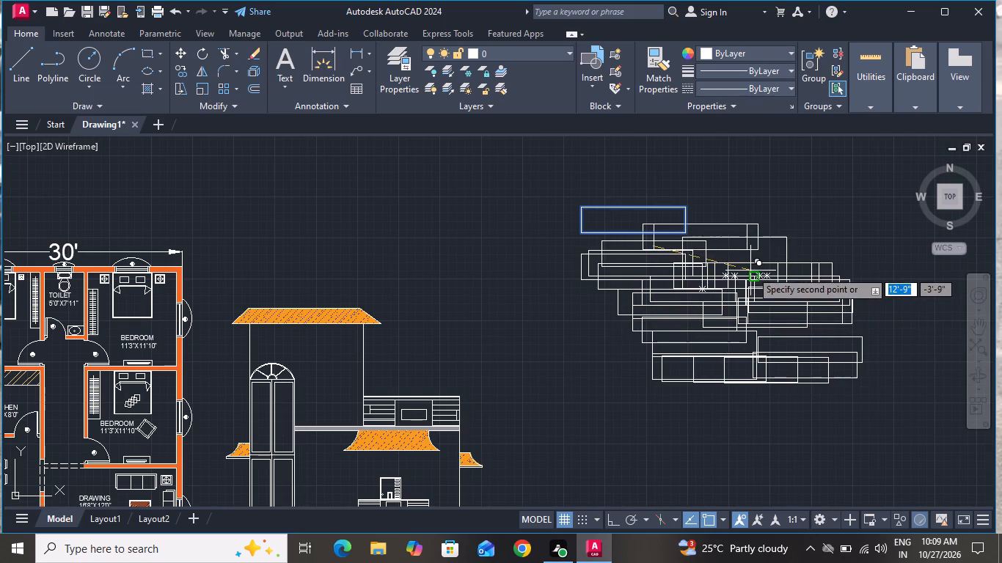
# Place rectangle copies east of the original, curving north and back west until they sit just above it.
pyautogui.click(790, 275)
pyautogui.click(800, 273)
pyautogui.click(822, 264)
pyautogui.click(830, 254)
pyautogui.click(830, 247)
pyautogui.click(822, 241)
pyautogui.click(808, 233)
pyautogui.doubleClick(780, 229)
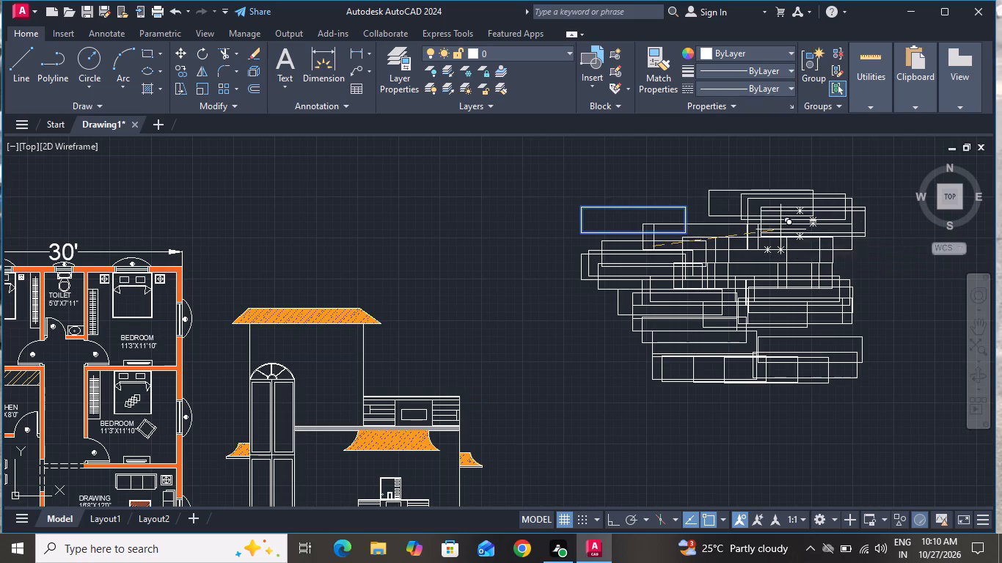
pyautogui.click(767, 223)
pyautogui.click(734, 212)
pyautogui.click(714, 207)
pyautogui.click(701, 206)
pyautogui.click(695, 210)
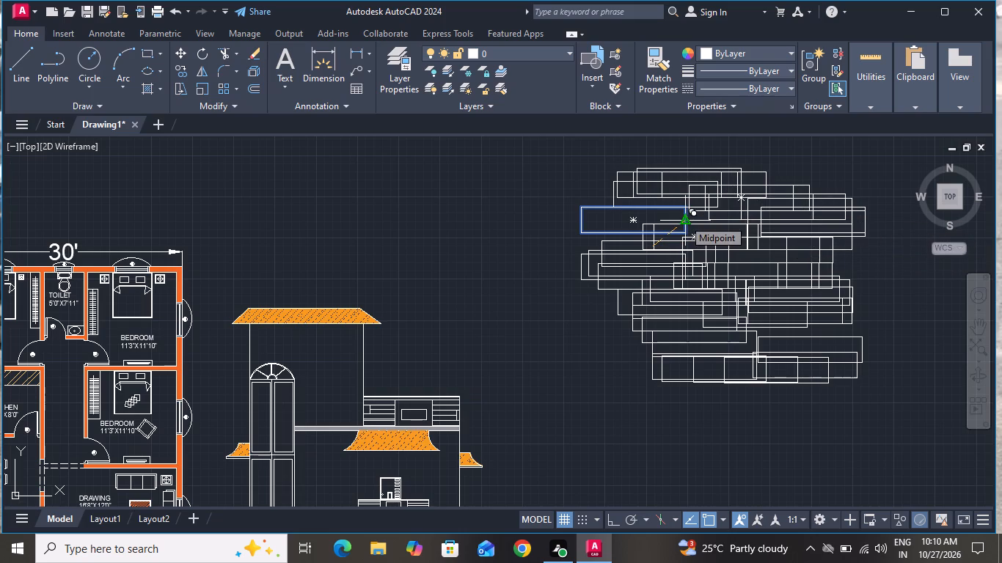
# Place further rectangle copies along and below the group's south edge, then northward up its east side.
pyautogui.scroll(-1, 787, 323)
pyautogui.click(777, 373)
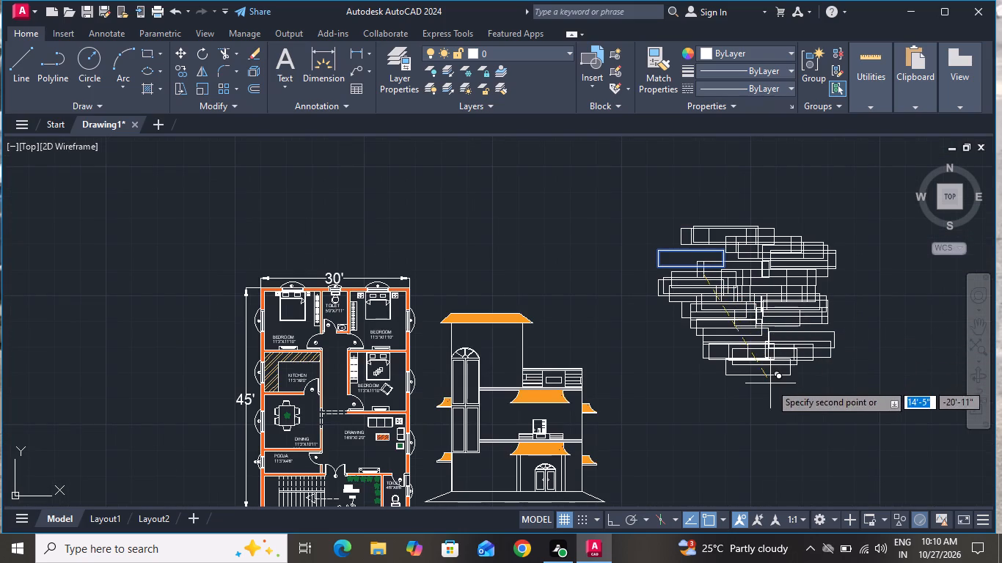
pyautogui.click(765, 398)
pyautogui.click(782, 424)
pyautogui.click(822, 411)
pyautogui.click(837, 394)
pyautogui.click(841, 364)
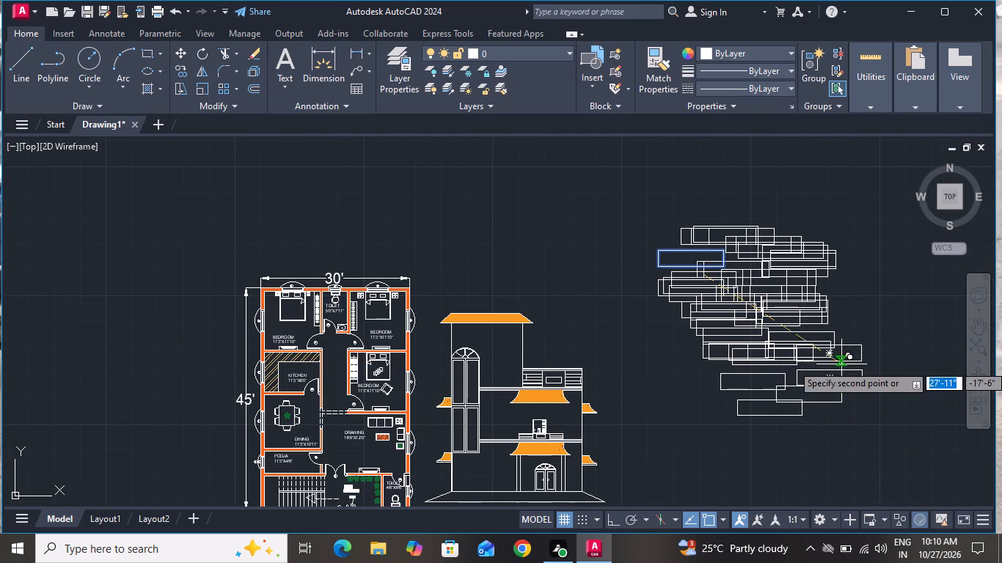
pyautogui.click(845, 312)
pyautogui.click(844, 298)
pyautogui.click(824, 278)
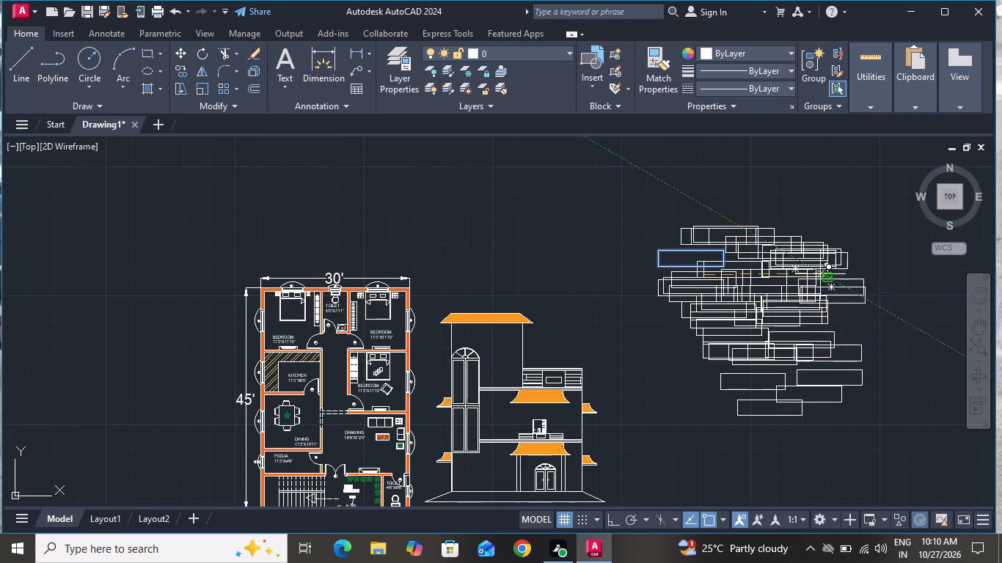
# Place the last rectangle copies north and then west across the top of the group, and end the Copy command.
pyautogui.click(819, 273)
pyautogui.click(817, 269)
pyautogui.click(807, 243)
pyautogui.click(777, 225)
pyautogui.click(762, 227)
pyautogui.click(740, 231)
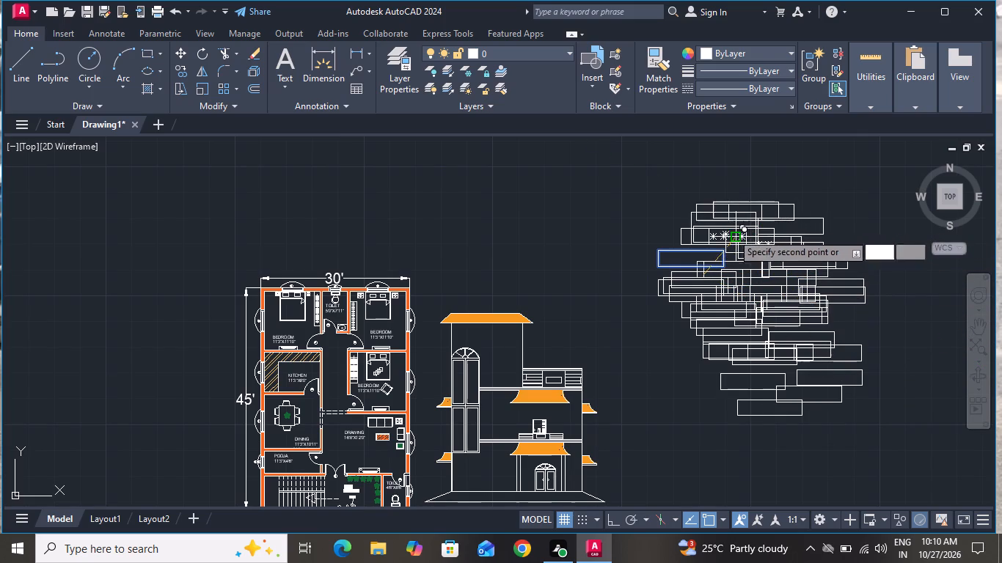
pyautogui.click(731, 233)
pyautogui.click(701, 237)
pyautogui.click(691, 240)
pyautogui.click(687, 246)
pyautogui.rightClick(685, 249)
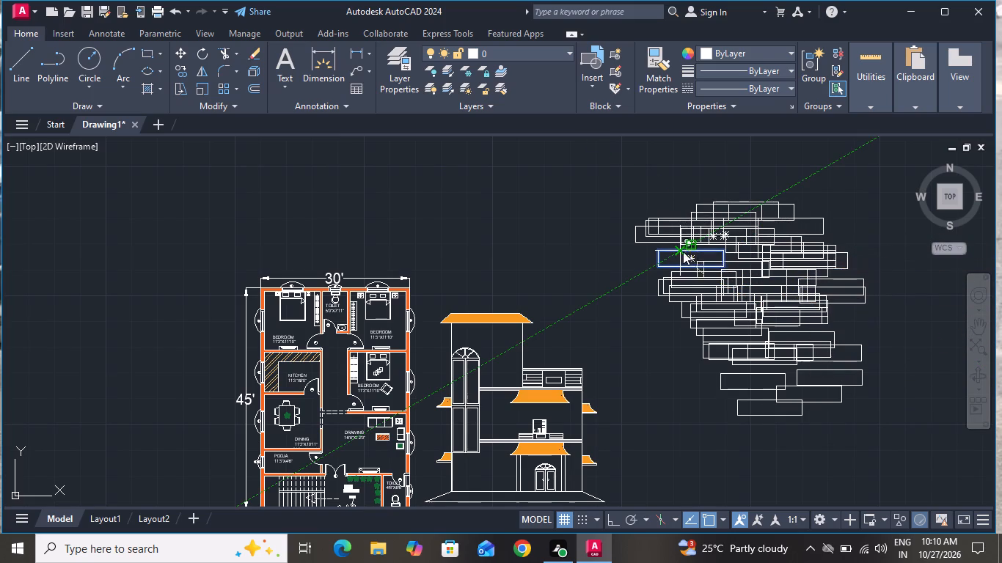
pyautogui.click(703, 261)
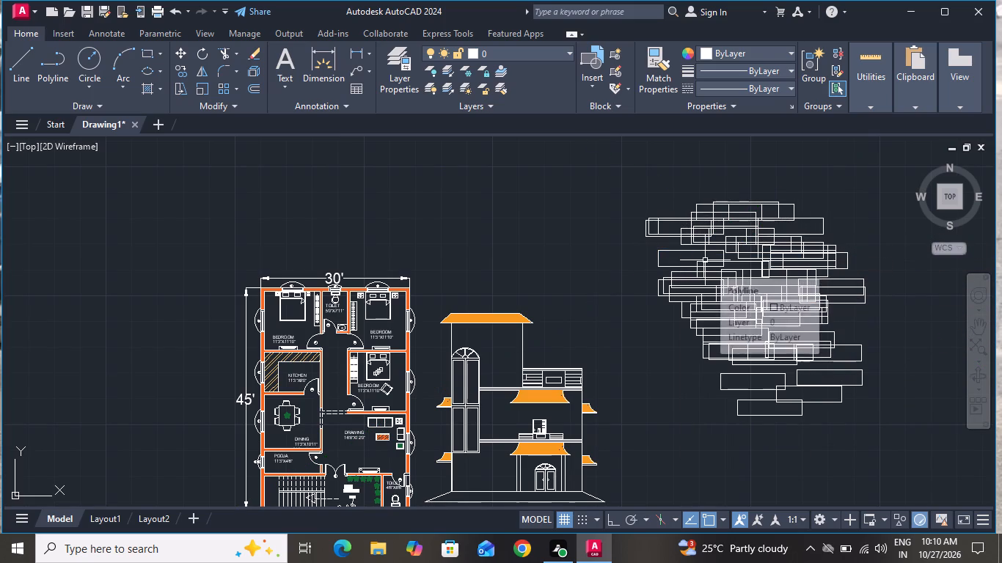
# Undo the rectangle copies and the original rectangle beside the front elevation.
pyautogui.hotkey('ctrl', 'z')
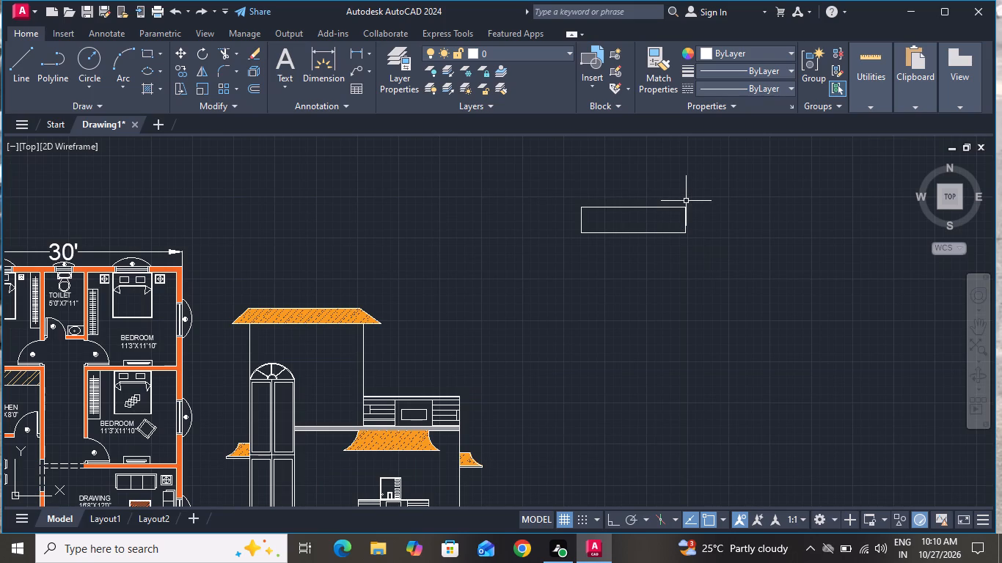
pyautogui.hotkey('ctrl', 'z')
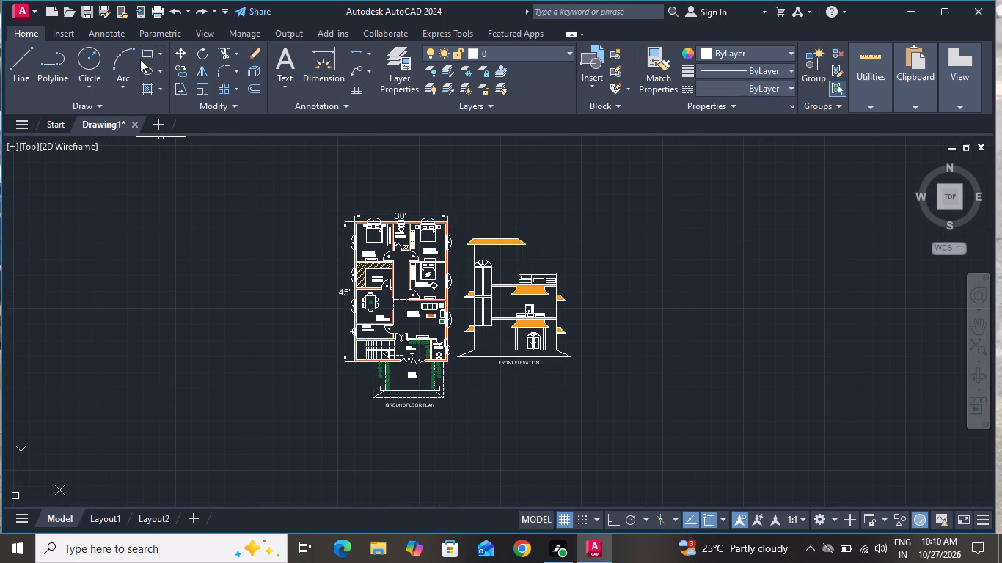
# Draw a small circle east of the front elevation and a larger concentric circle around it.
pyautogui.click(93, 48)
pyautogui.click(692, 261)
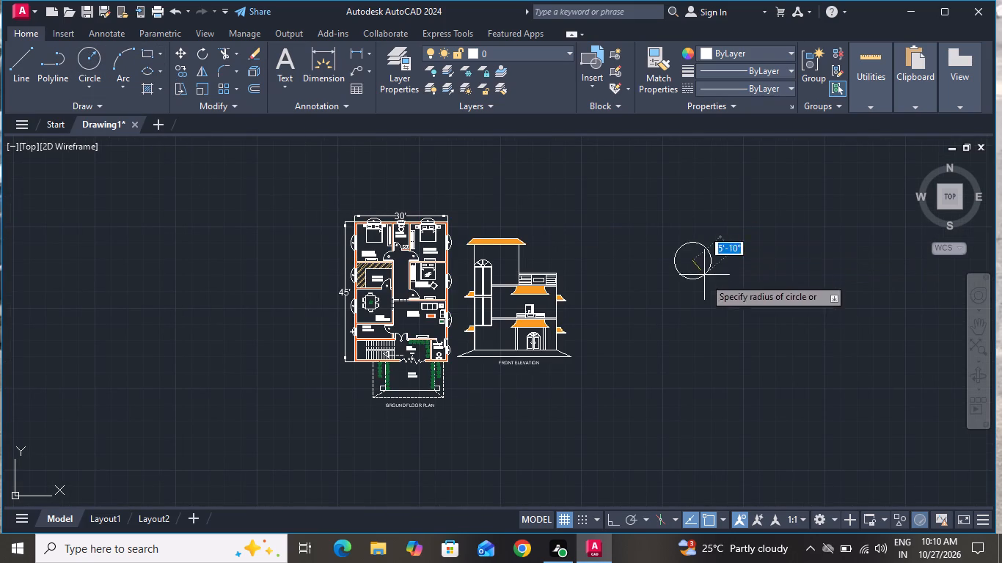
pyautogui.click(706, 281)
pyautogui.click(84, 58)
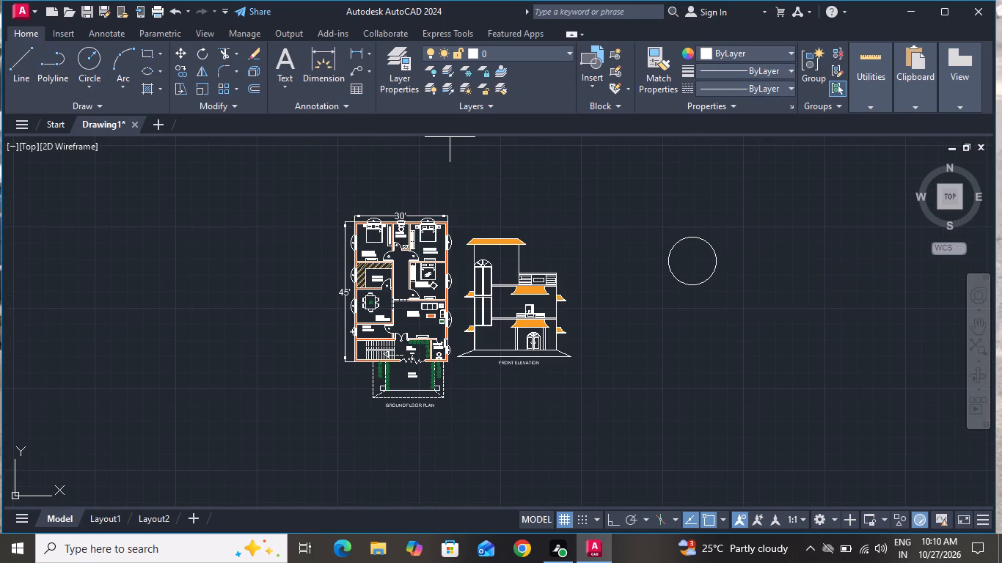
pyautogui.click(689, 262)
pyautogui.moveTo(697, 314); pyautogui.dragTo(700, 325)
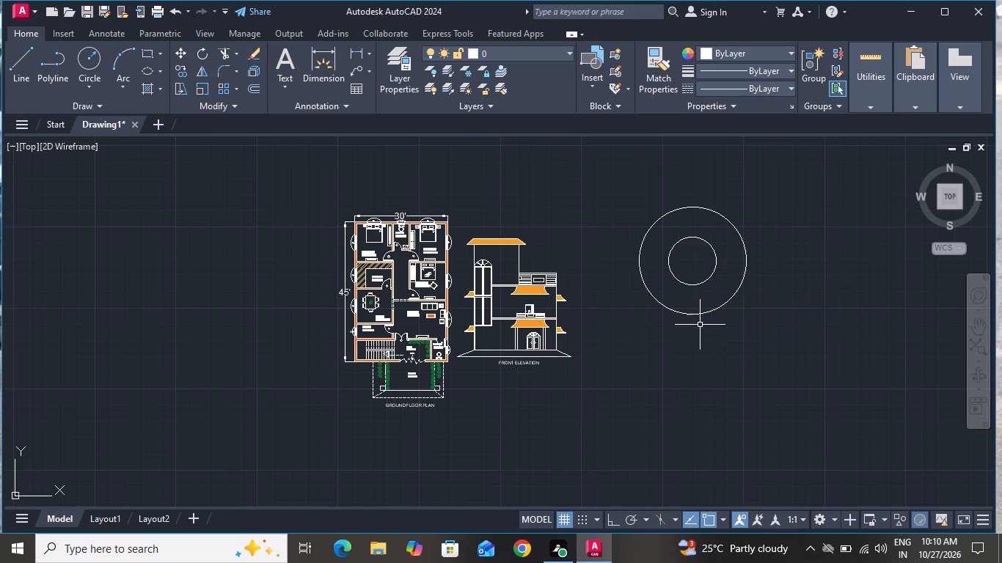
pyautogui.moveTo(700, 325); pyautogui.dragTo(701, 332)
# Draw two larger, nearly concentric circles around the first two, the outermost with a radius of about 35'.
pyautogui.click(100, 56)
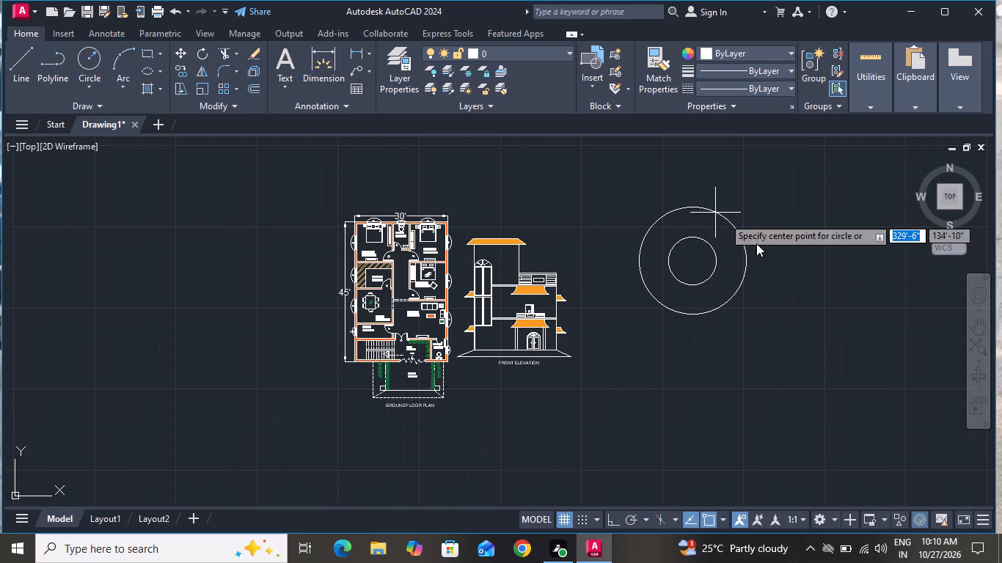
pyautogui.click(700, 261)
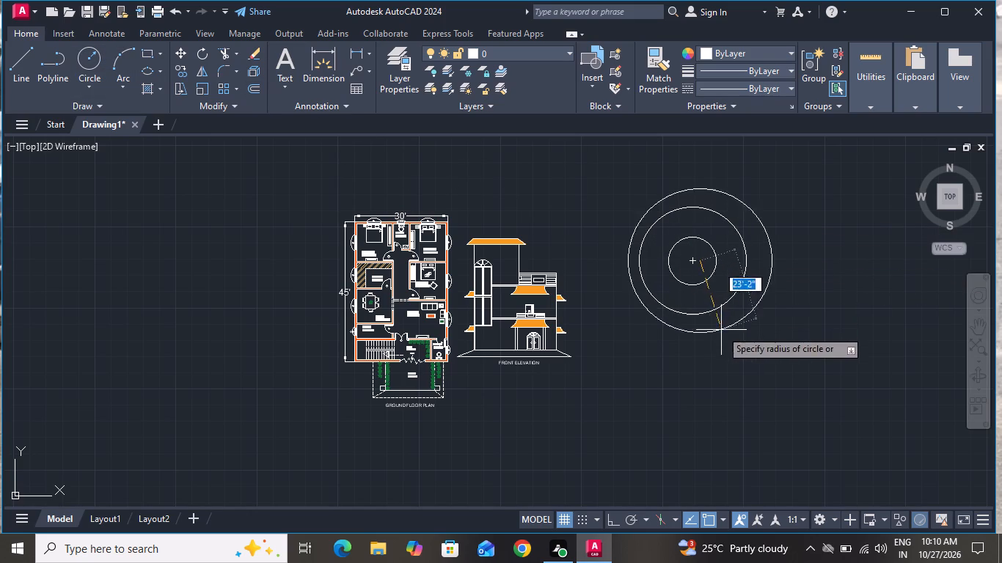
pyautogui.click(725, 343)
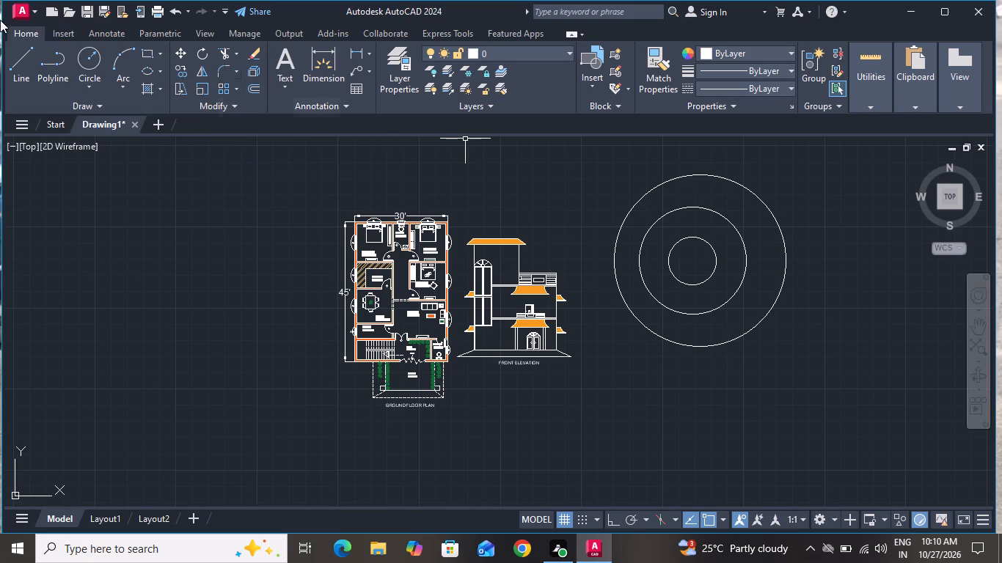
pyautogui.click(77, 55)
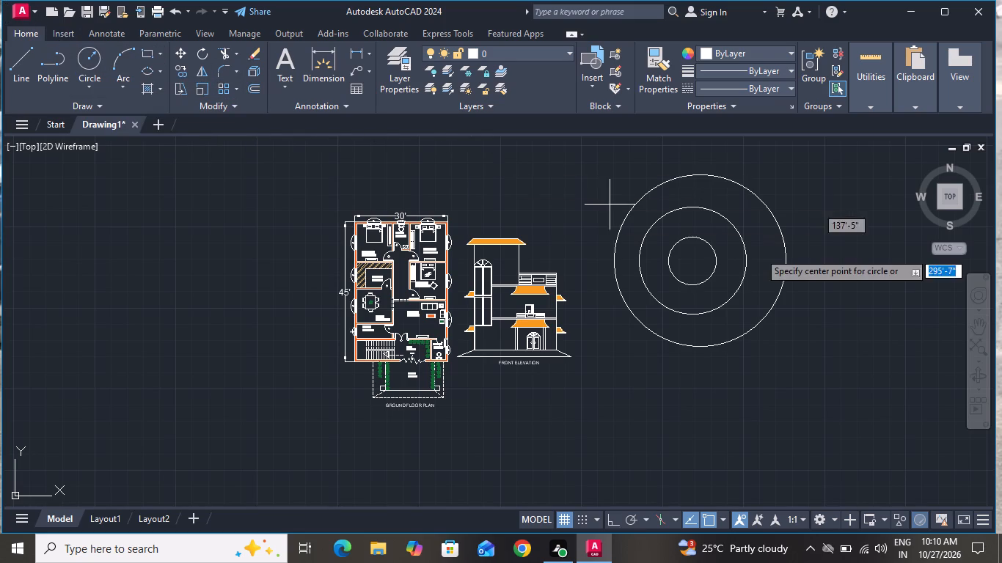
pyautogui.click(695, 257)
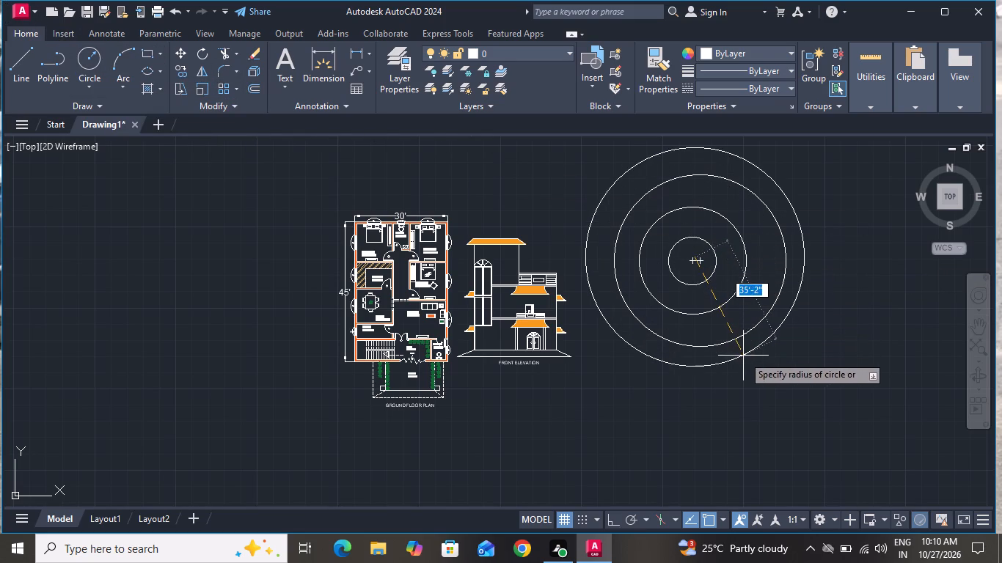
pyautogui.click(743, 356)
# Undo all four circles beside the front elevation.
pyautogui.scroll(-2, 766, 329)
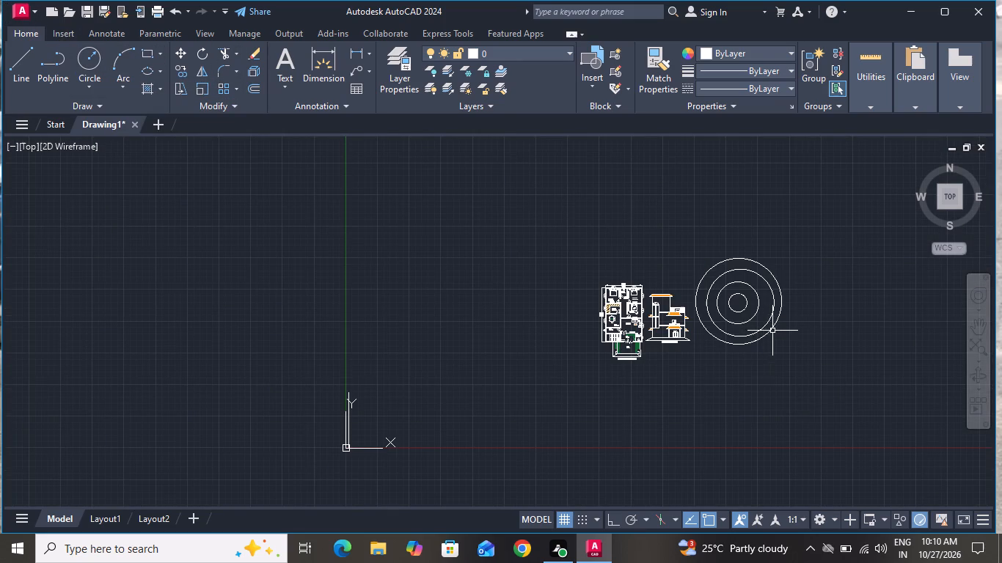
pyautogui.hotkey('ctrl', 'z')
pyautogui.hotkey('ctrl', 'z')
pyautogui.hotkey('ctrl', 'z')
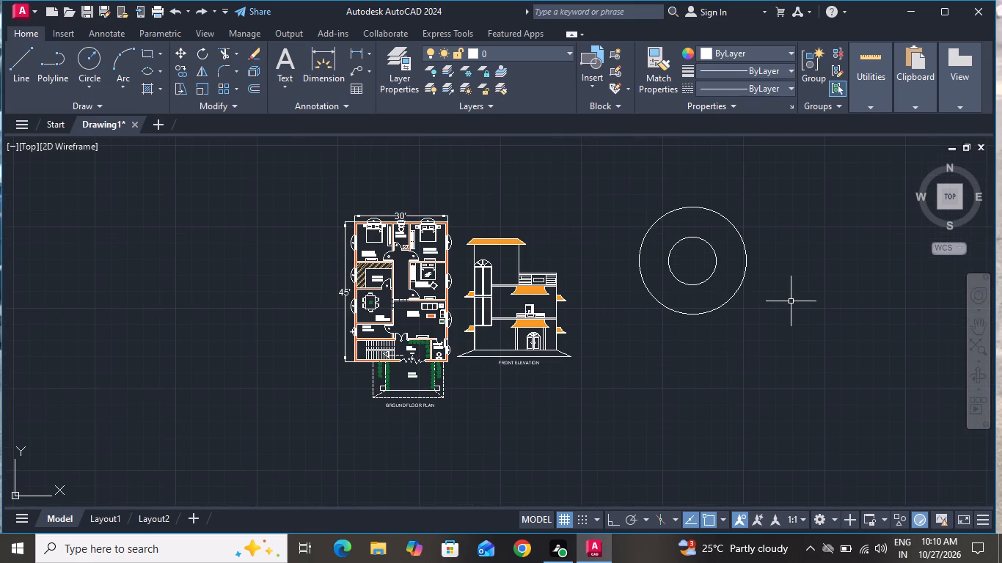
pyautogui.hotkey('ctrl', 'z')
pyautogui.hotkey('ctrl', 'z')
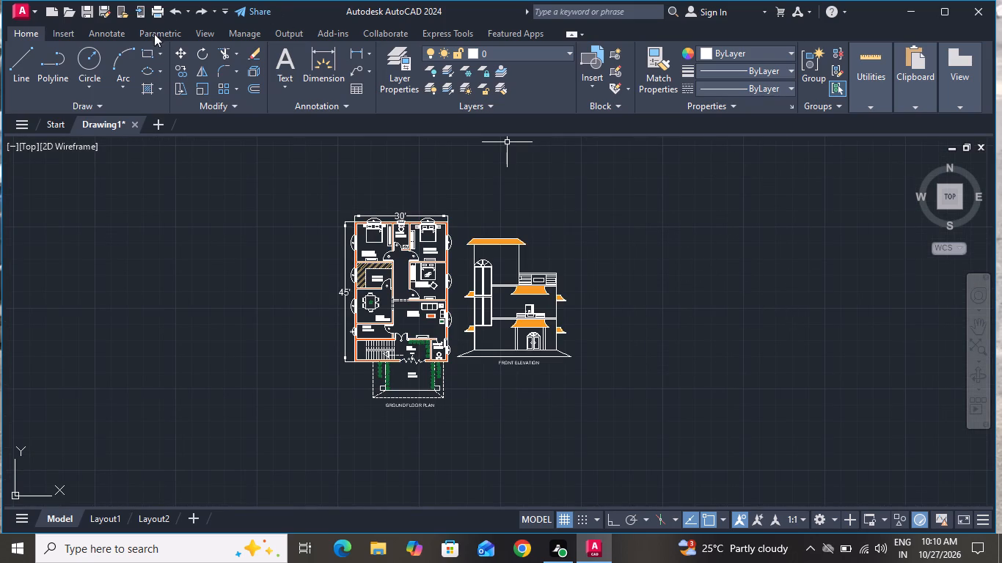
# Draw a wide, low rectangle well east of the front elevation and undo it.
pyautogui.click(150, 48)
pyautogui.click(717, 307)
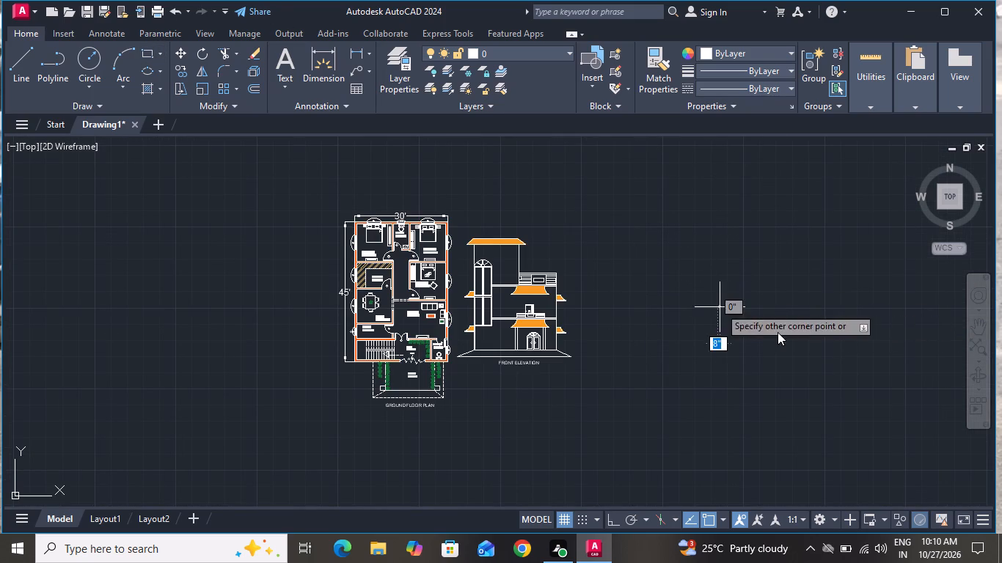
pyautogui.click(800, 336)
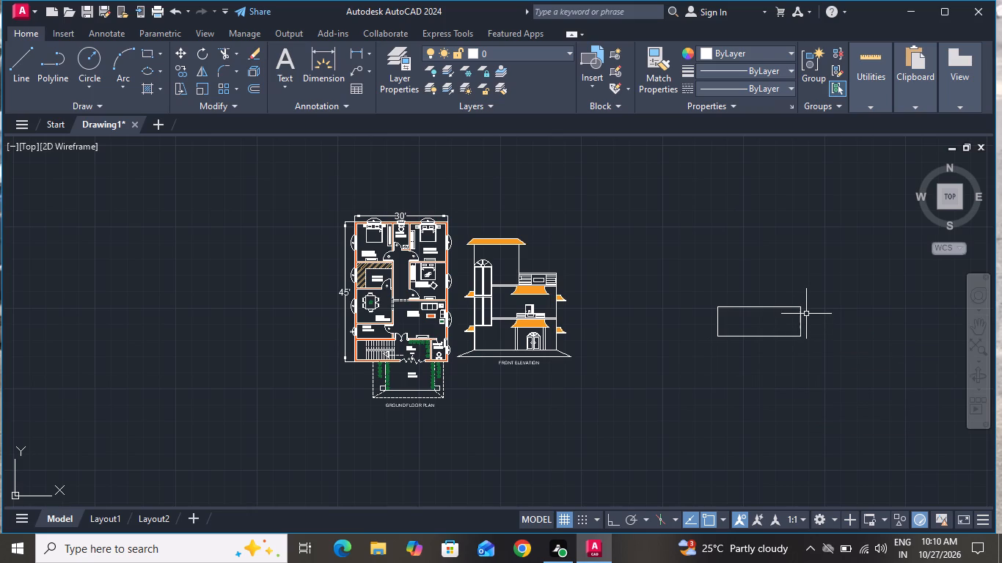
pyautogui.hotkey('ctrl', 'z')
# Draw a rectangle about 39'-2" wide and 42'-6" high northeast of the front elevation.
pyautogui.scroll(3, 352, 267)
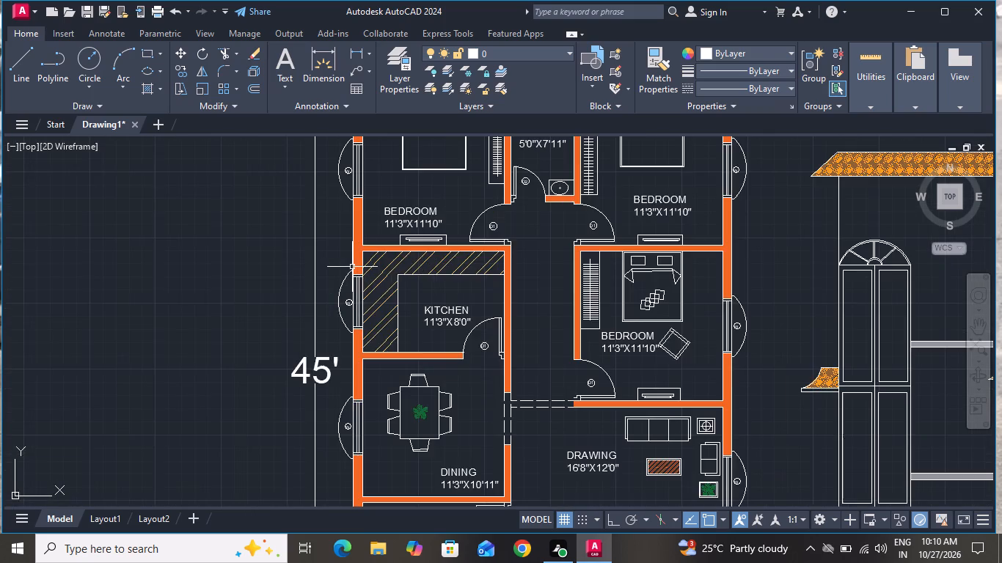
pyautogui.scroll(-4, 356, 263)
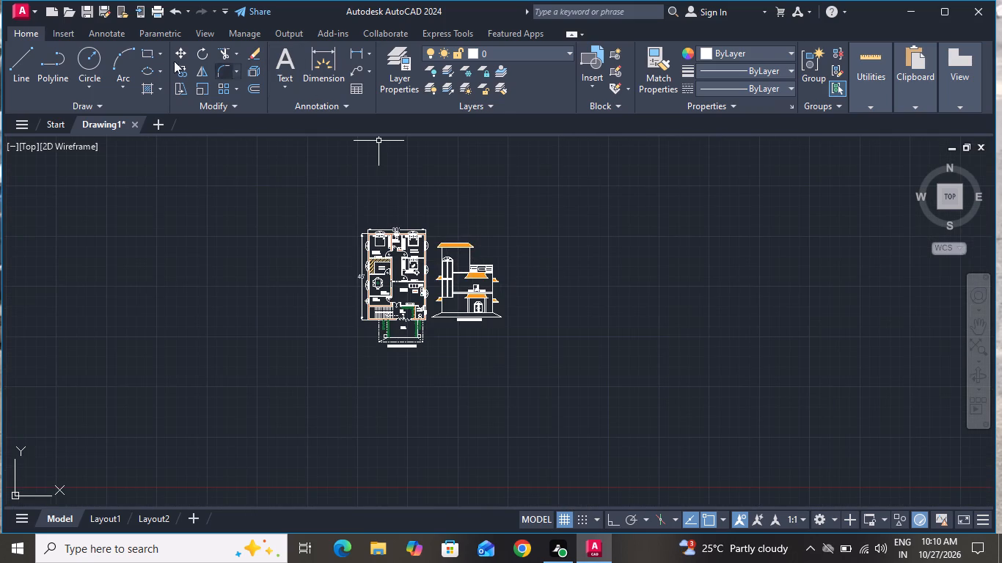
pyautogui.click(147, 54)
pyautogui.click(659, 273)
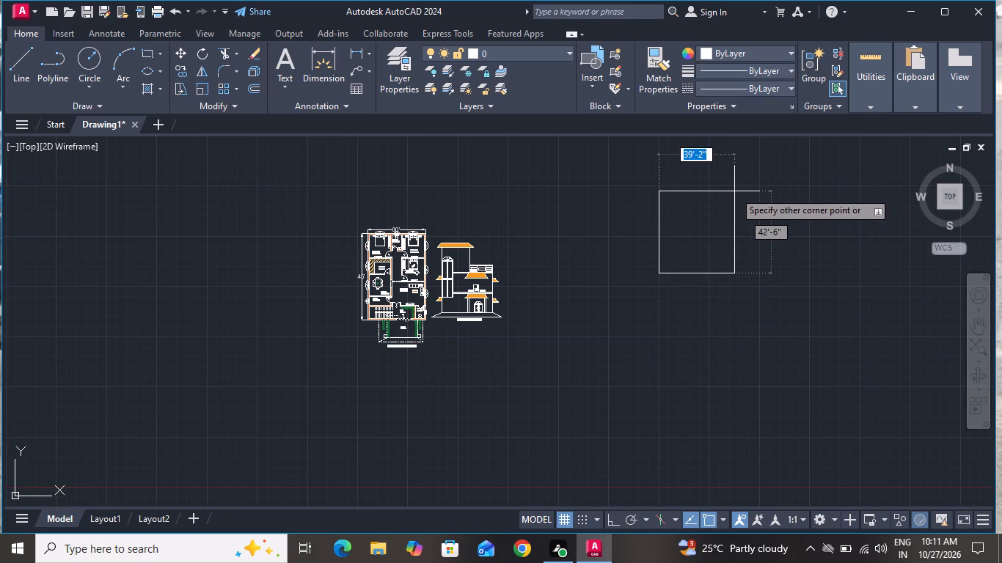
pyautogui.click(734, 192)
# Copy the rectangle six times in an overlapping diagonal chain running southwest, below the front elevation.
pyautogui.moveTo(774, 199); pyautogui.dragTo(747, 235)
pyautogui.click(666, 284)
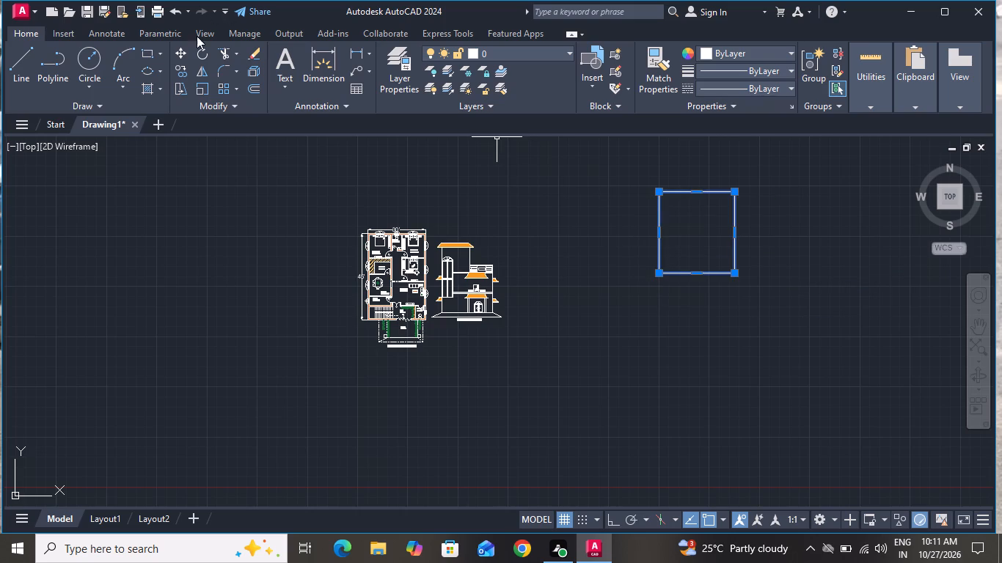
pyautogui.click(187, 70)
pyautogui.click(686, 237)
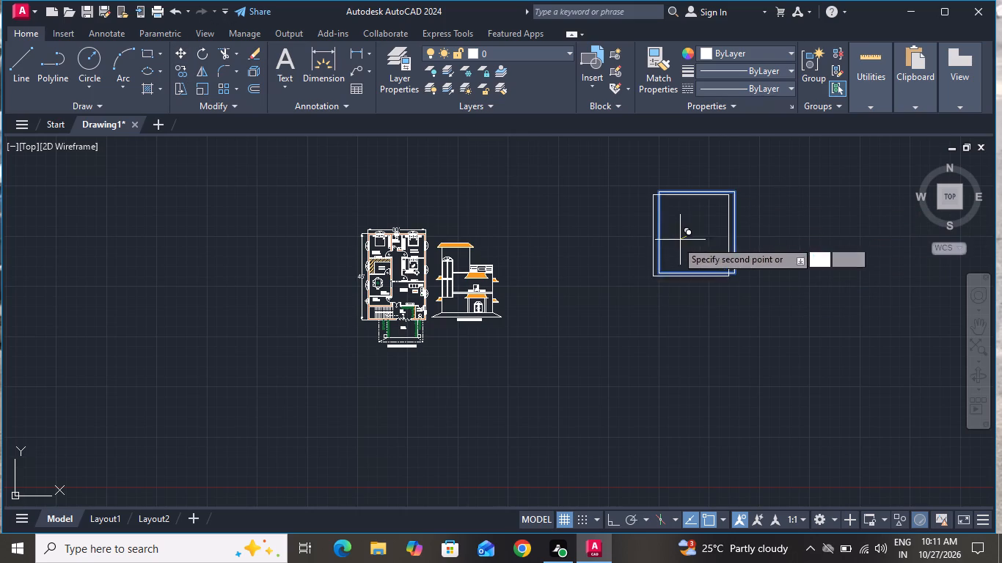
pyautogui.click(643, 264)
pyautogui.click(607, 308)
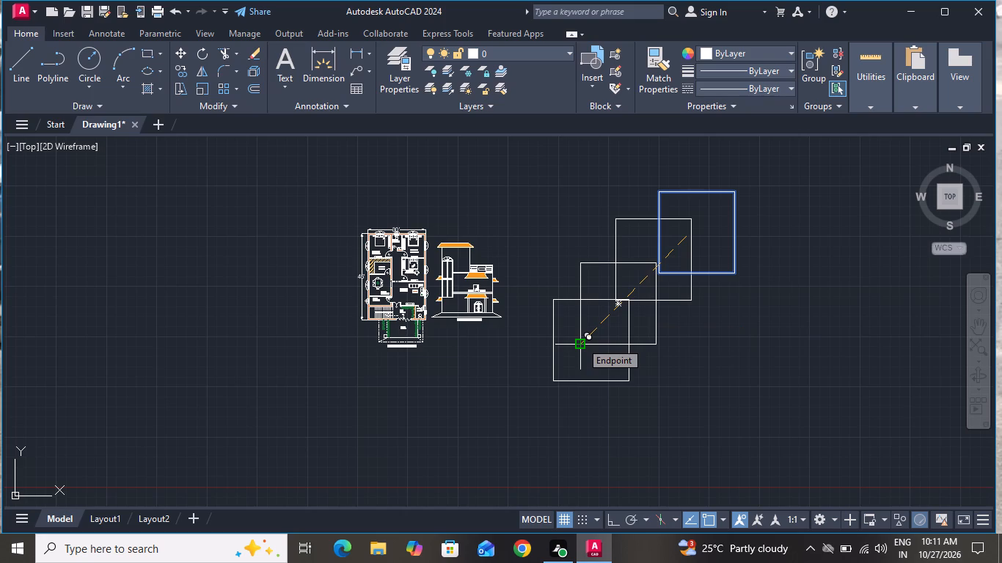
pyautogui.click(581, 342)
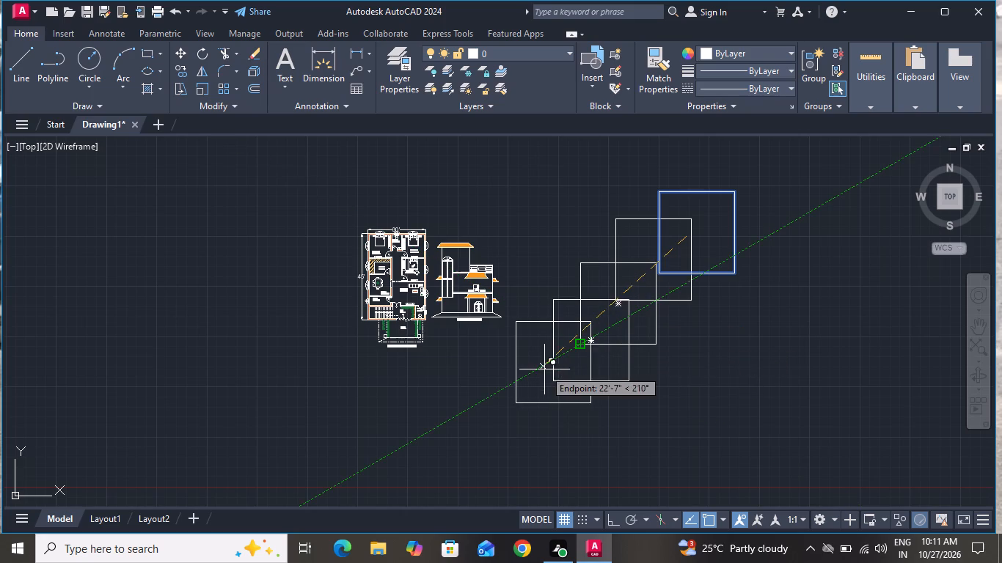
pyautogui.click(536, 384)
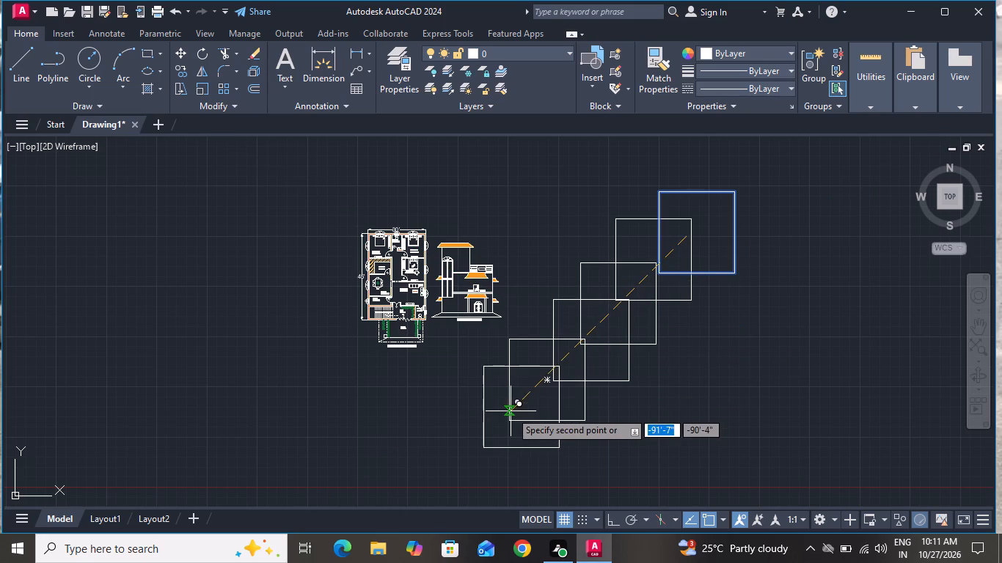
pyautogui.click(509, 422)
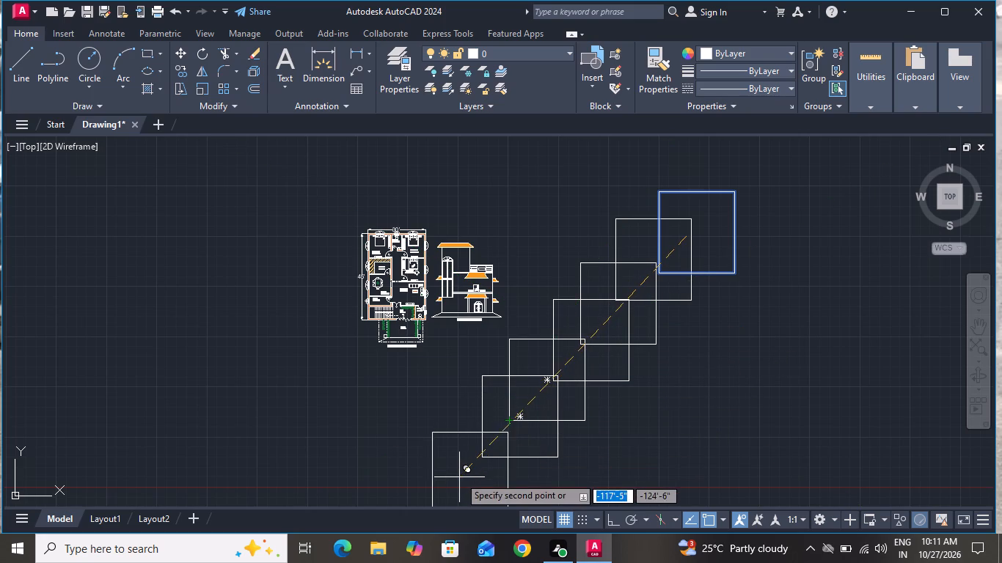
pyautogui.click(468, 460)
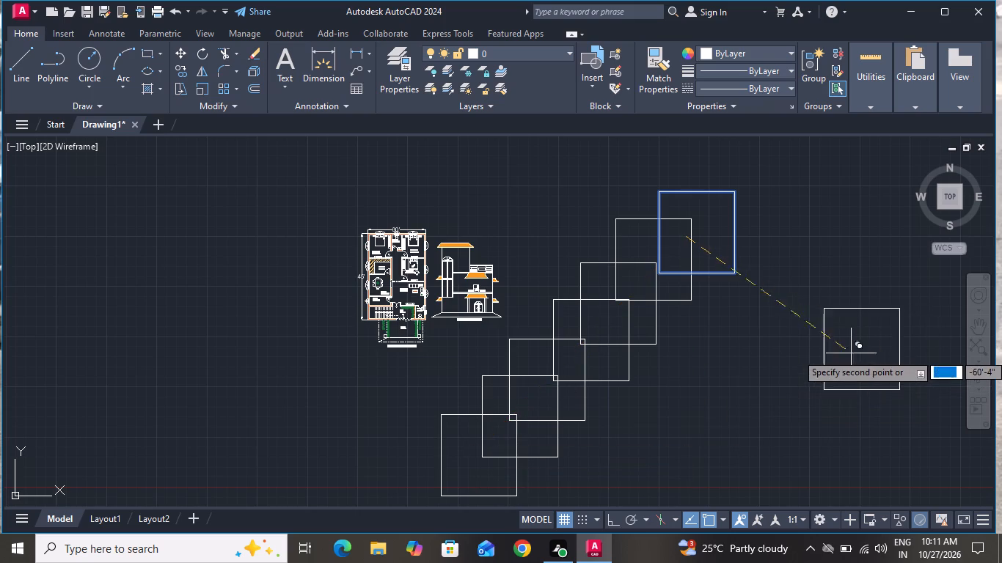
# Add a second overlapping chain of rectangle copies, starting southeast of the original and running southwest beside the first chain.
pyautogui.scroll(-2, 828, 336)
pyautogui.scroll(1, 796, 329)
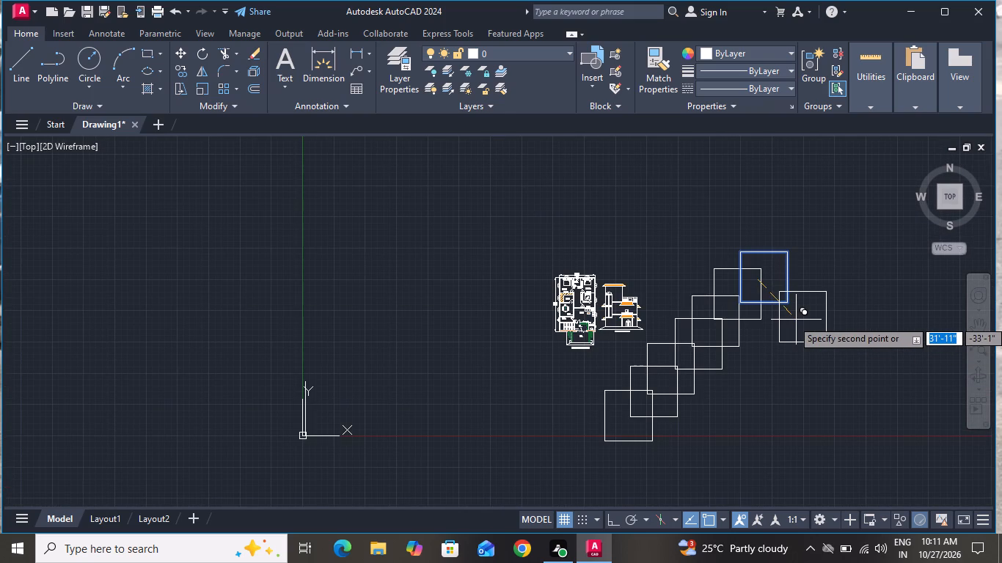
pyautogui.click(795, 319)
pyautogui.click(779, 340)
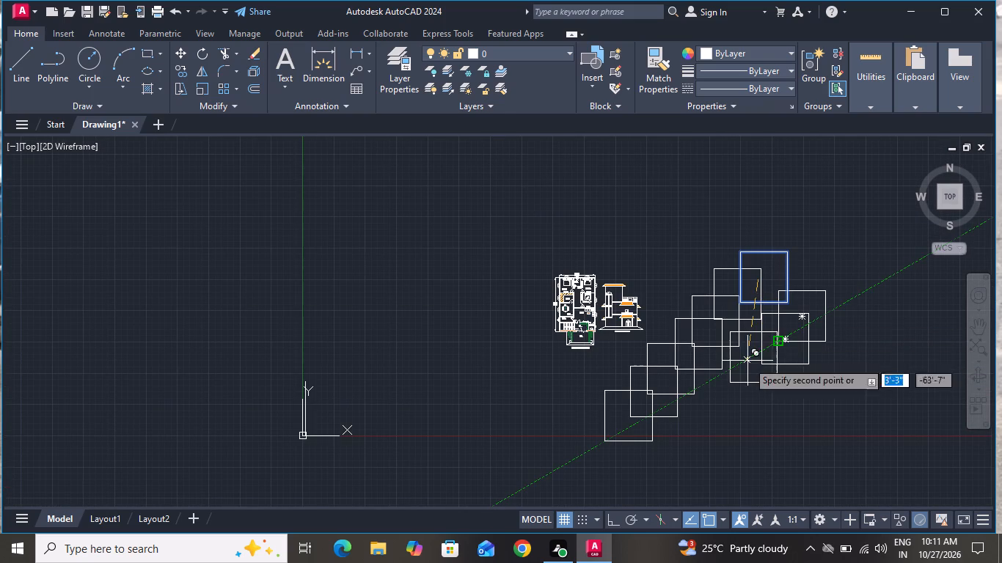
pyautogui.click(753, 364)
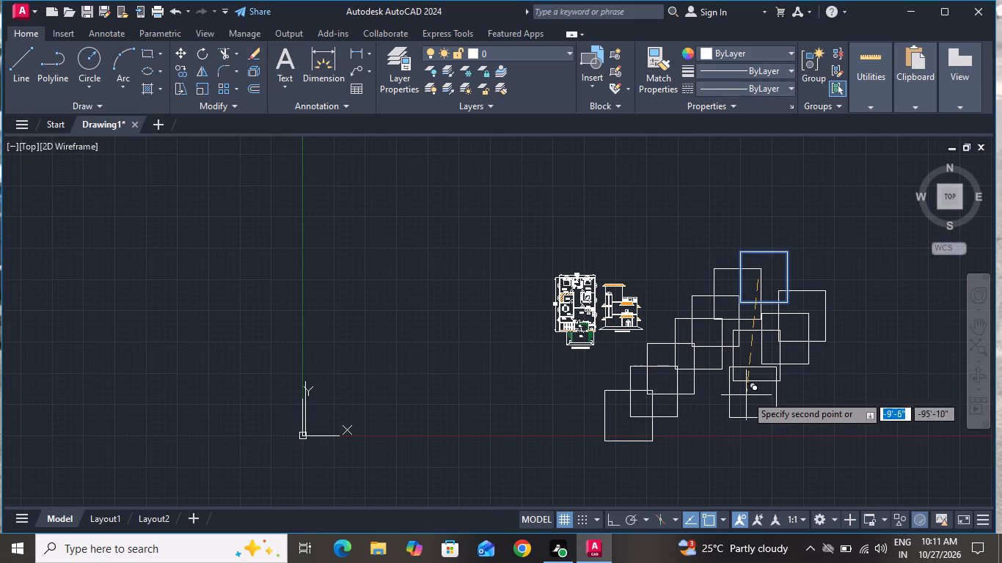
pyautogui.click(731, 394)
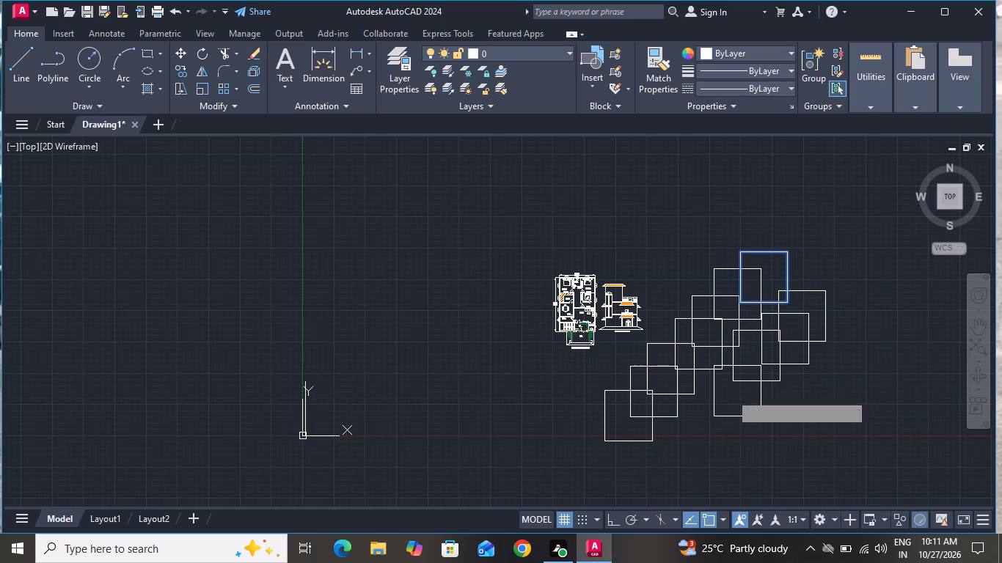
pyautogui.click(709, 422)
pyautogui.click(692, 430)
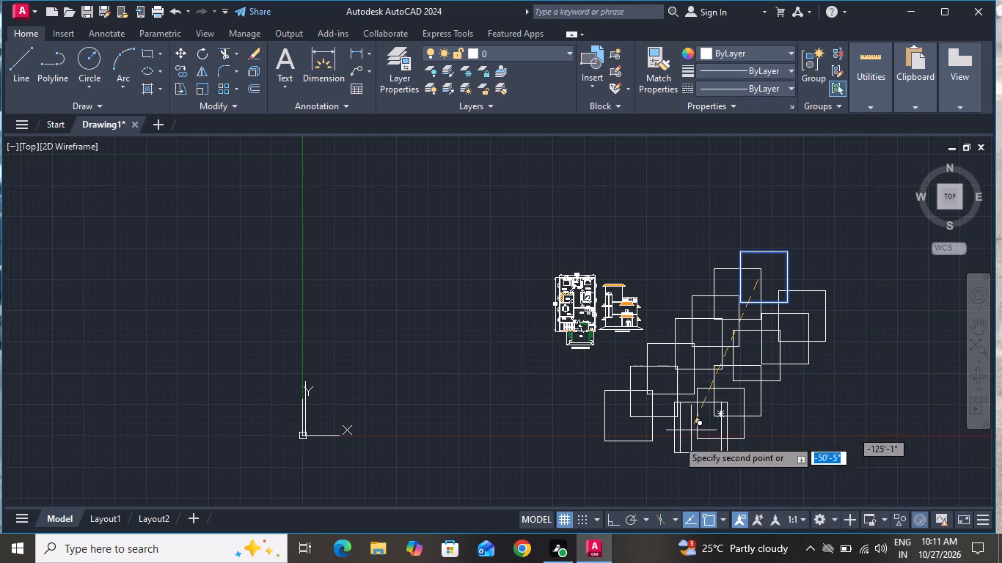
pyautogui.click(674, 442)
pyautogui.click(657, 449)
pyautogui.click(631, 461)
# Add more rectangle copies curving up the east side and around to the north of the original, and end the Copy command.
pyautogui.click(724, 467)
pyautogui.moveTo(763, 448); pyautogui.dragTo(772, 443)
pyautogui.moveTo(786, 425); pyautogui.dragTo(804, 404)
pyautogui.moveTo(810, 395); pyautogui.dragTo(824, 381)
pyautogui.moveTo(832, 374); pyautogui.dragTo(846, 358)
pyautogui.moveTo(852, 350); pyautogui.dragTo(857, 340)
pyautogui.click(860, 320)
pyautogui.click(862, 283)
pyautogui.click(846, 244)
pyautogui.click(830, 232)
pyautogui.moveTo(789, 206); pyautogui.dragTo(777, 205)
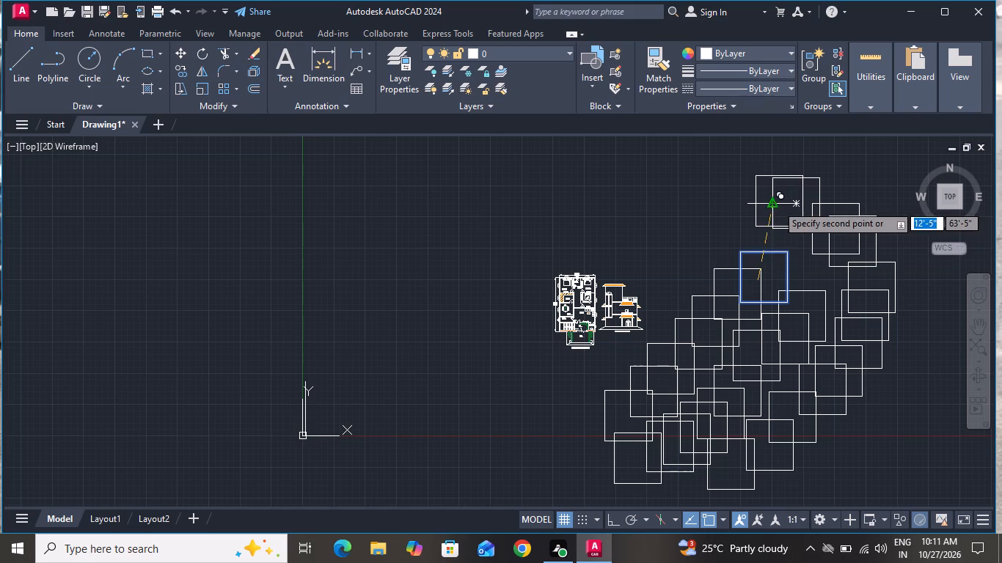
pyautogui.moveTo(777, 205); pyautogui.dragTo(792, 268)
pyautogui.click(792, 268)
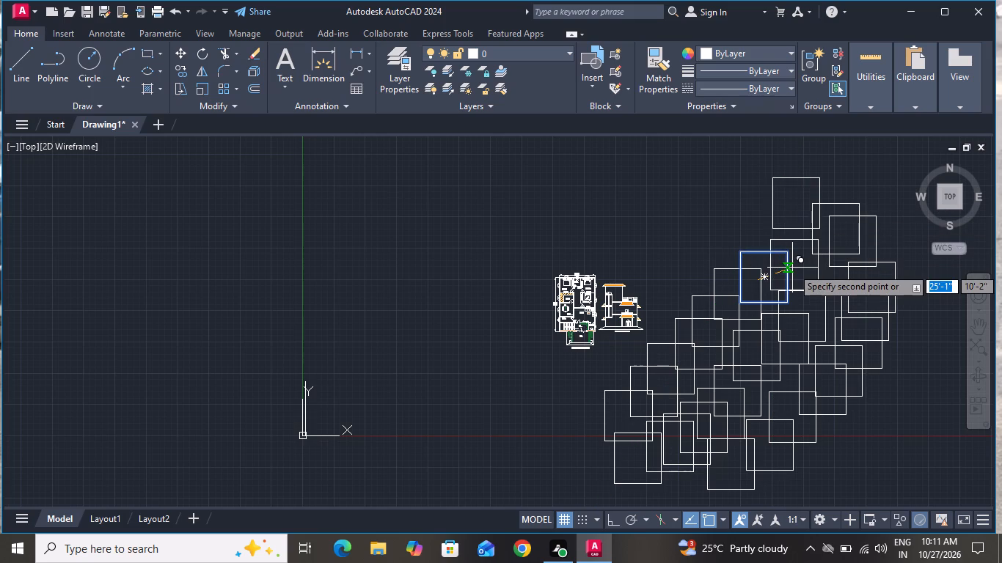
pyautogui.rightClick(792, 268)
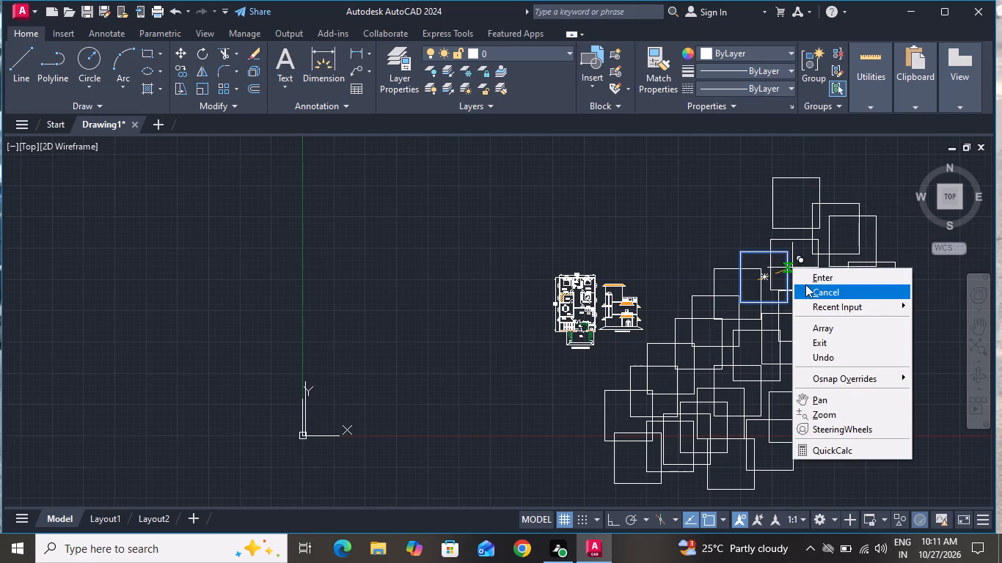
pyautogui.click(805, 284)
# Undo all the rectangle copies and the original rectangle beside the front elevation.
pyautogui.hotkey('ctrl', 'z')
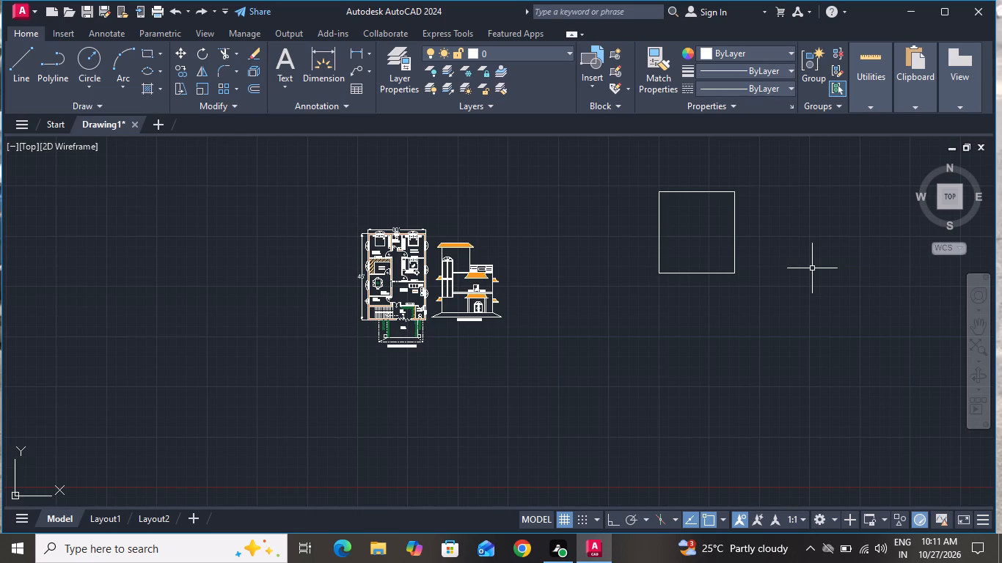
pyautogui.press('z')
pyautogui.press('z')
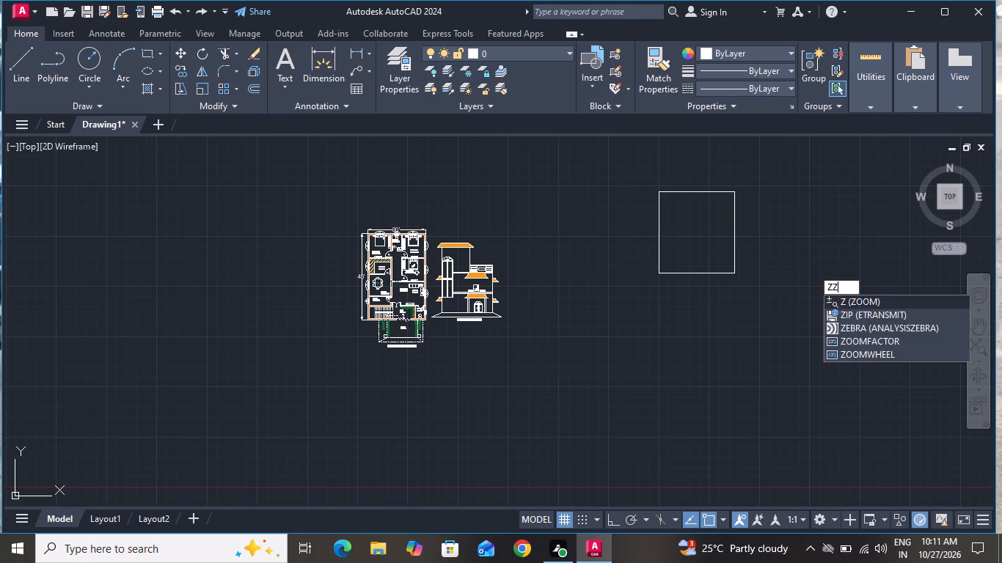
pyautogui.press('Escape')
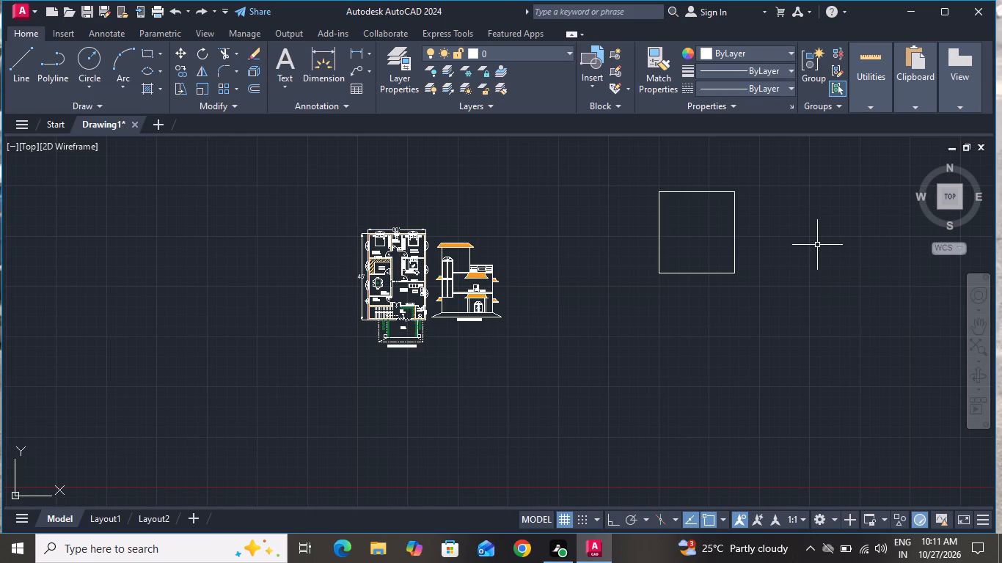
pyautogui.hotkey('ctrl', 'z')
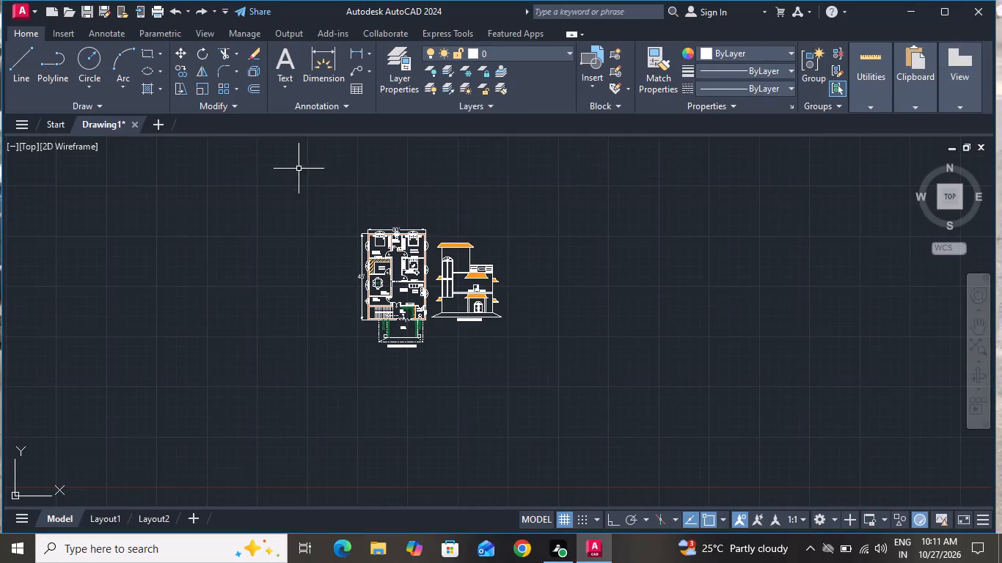
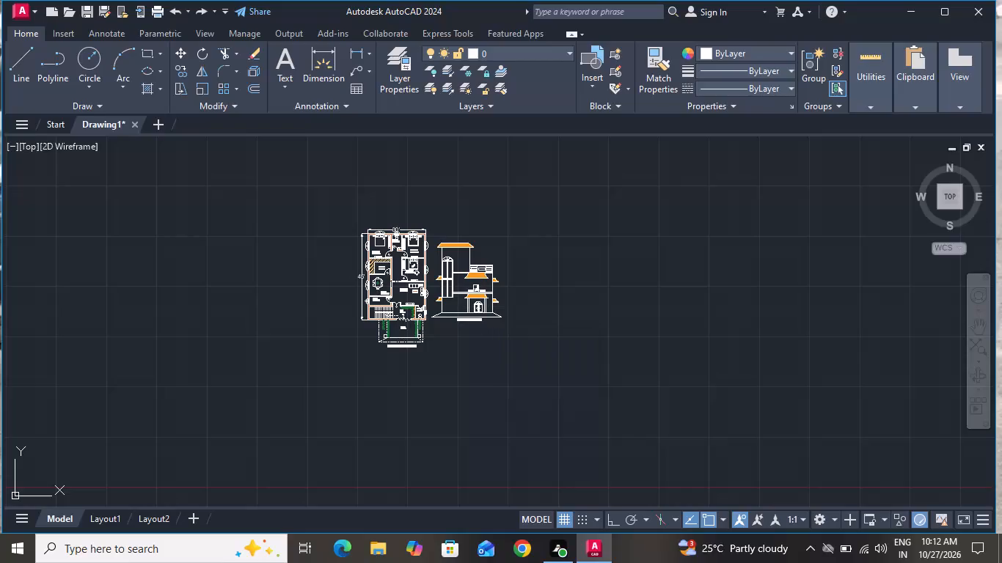
# Browse the save location to the AKSHA folder inside New folder on Local Disk (C:).
pyautogui.doubleClick(325, 224)
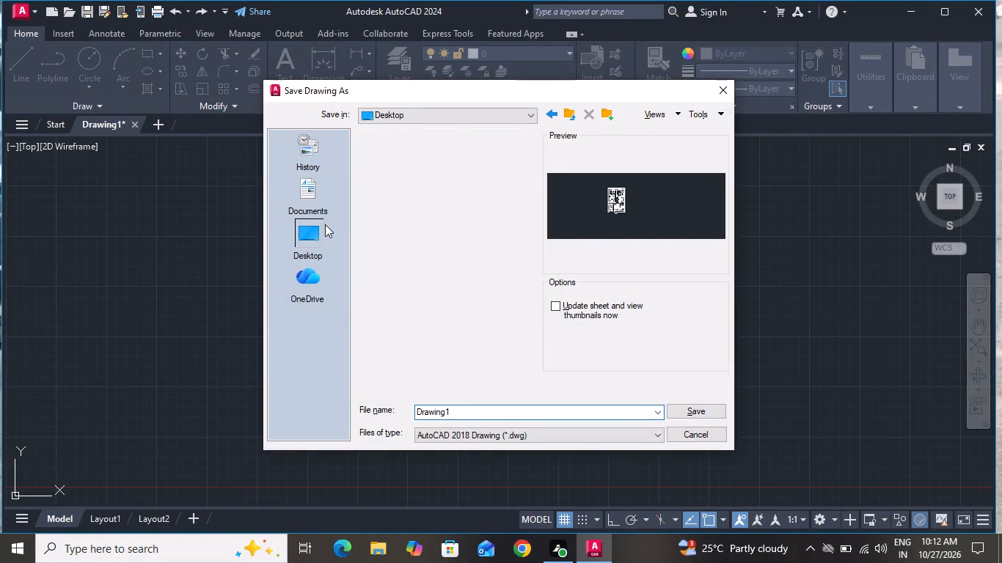
pyautogui.doubleClick(412, 183)
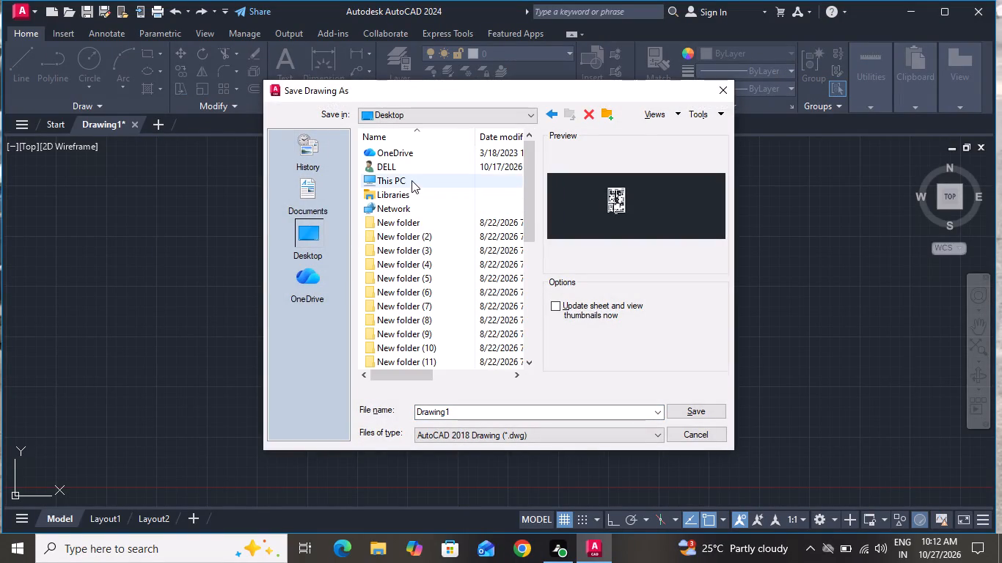
pyautogui.doubleClick(412, 180)
pyautogui.tripleClick(475, 184)
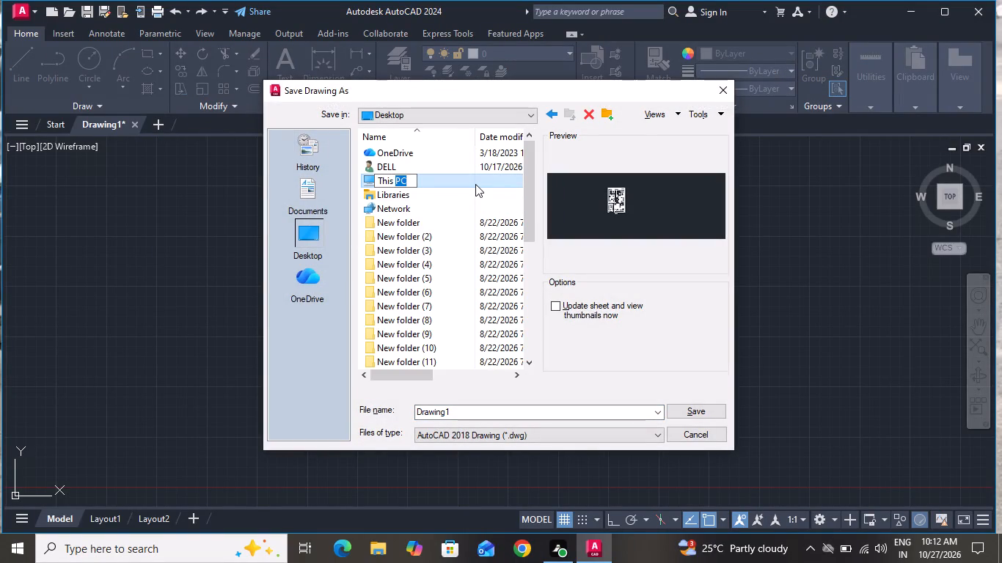
pyautogui.doubleClick(475, 184)
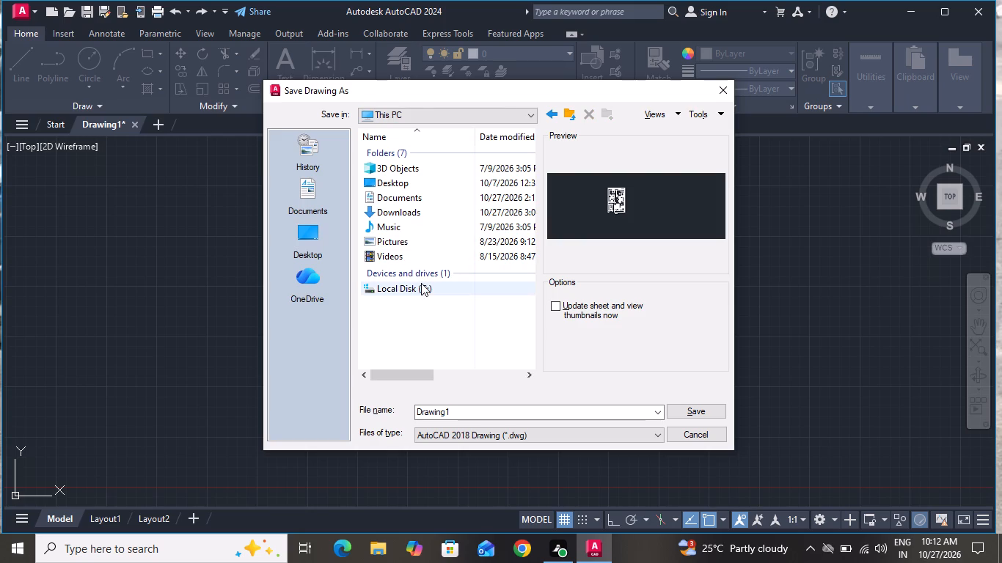
pyautogui.doubleClick(421, 283)
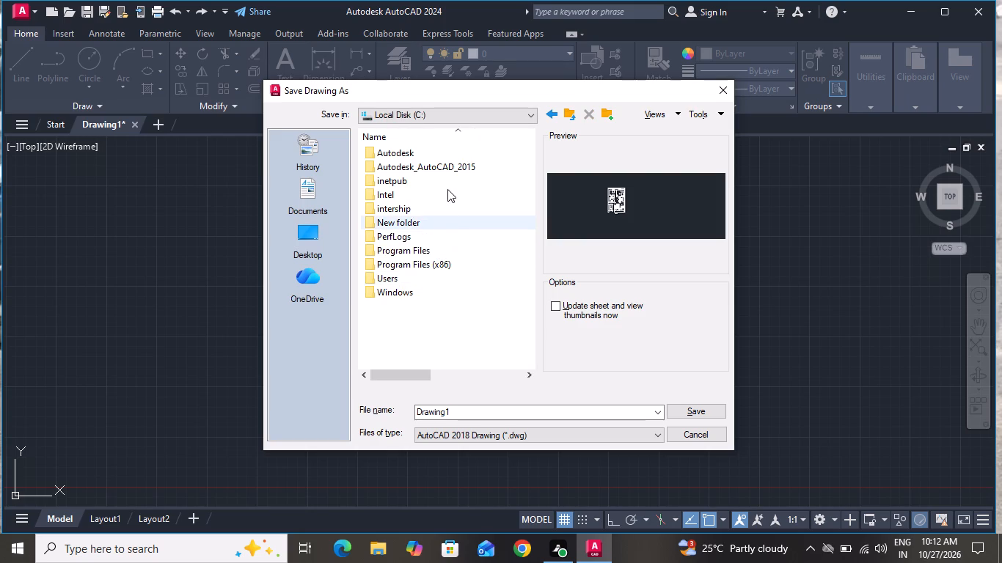
pyautogui.doubleClick(434, 218)
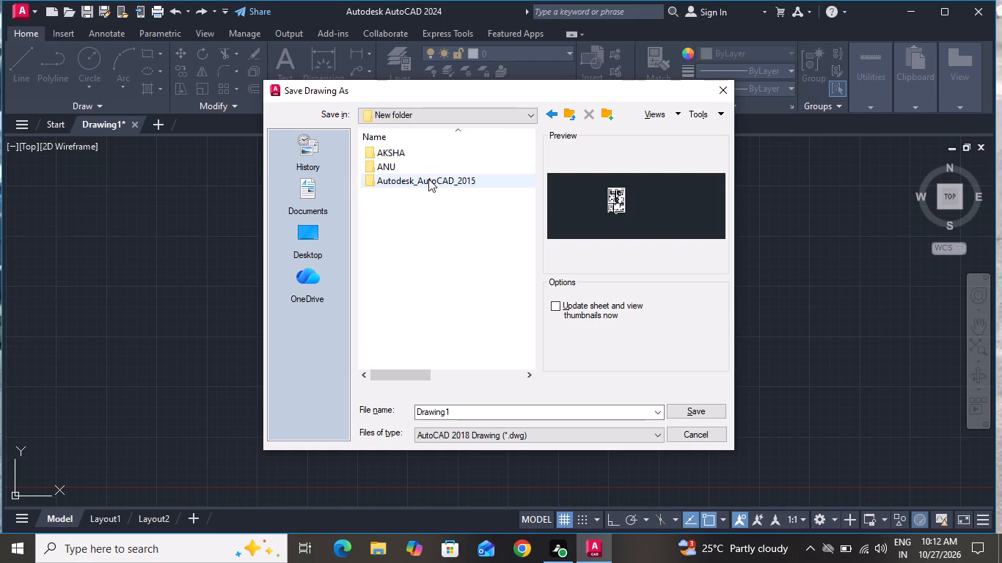
pyautogui.doubleClick(442, 153)
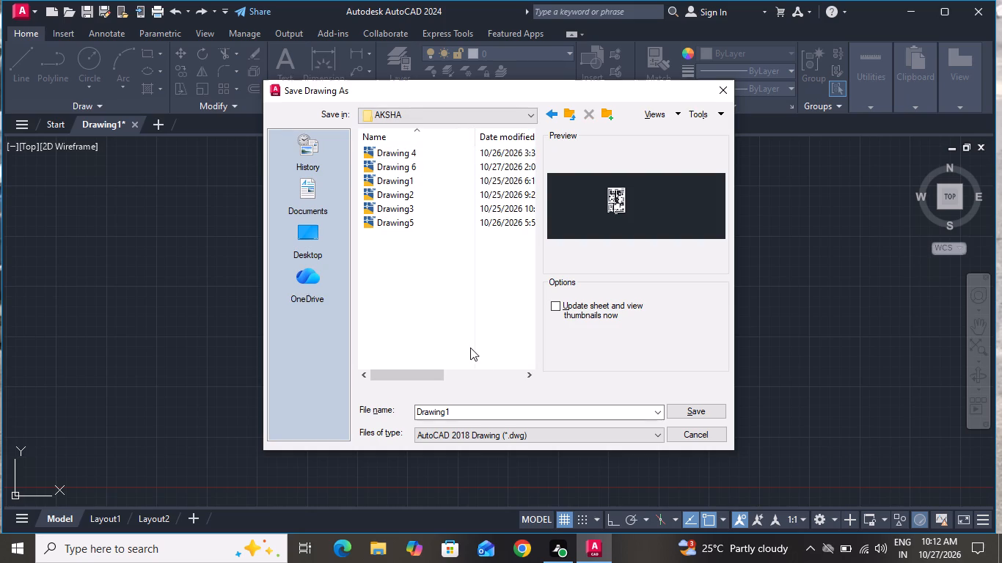
# Name the drawing file "Drawing 7" and save it in the AKSHA folder.
pyautogui.click(478, 409)
pyautogui.click(478, 410)
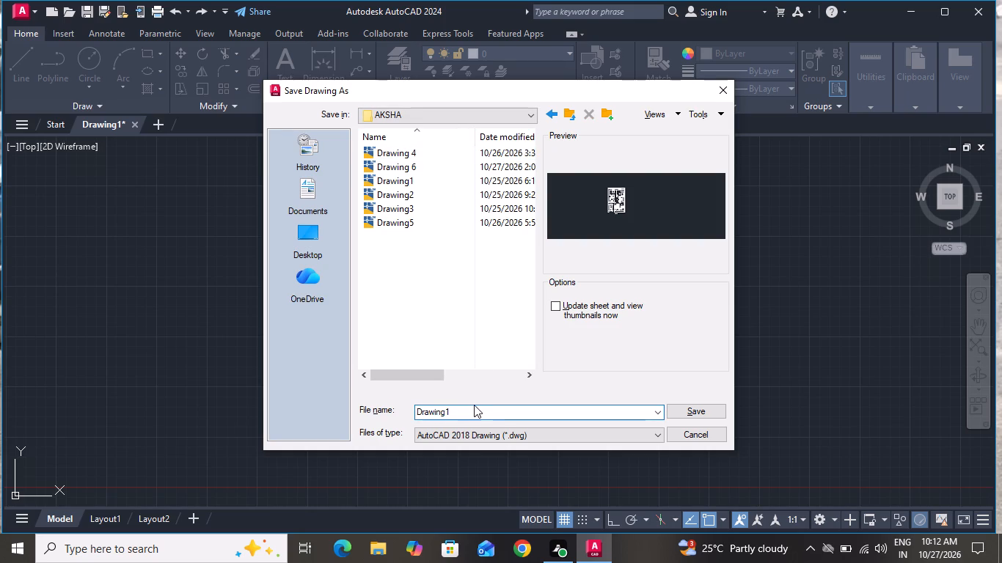
pyautogui.click(474, 405)
pyautogui.doubleClick(472, 415)
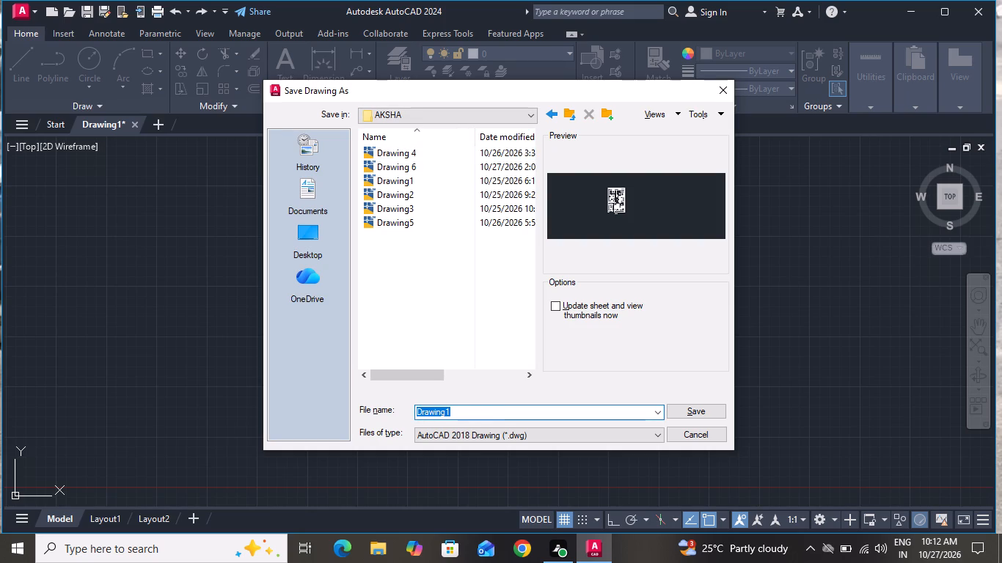
pyautogui.doubleClick(473, 409)
pyautogui.click(473, 409)
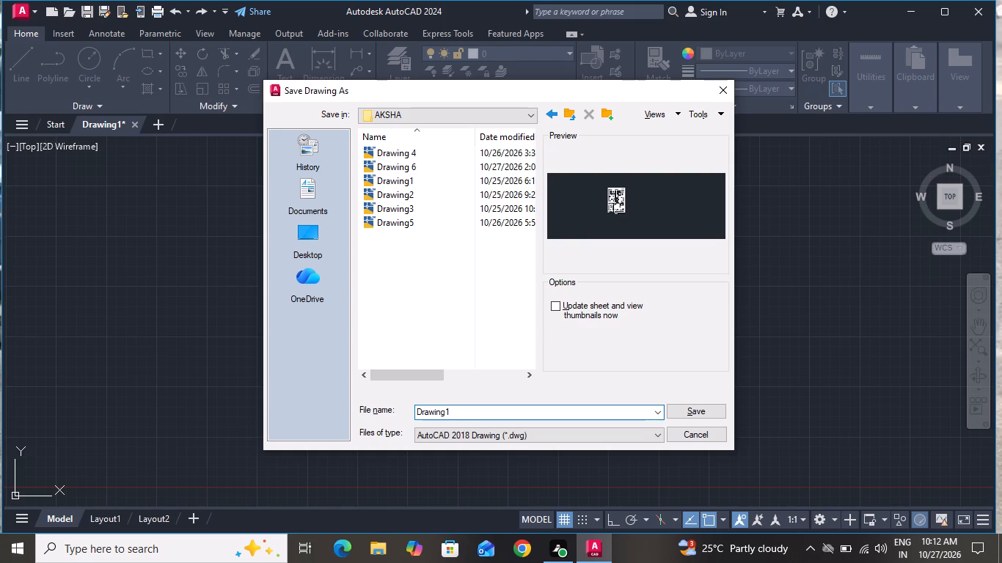
pyautogui.press('=')
pyautogui.press('BackSpace')
pyautogui.press('BackSpace')
pyautogui.press('space')
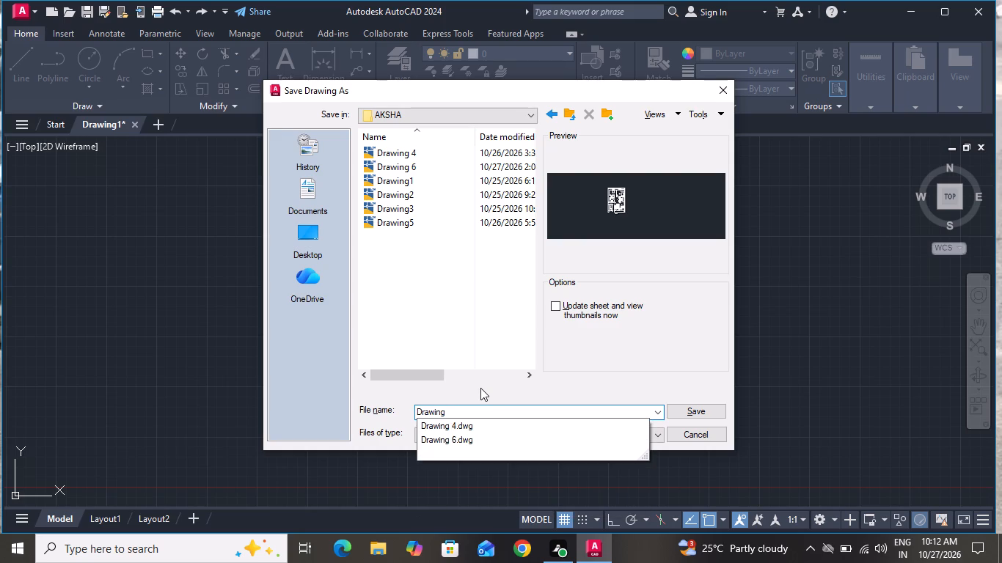
pyautogui.press('7')
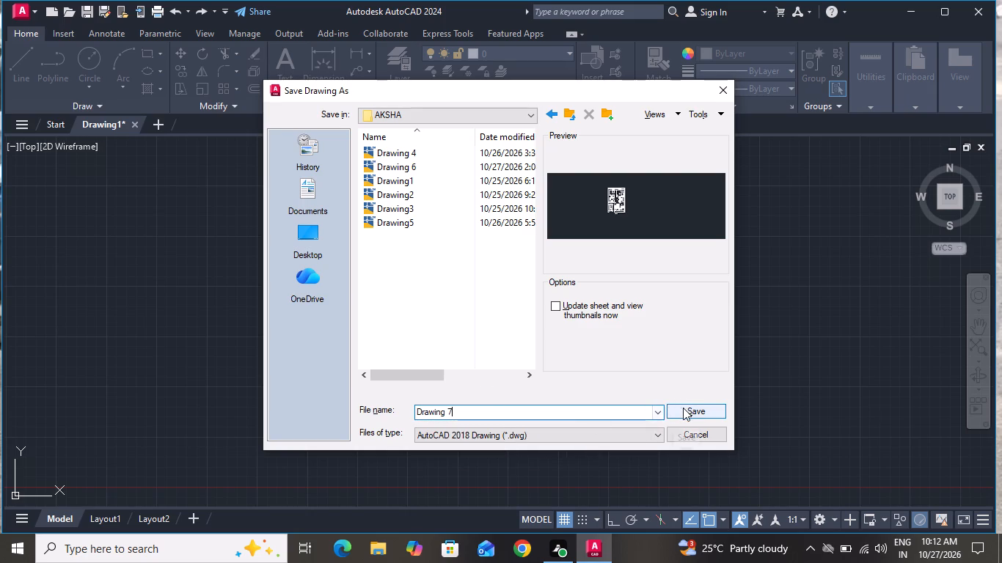
pyautogui.click(683, 408)
# Run the LOGFILEOFF command to turn off log file recording.
pyautogui.scroll(1, 388, 232)
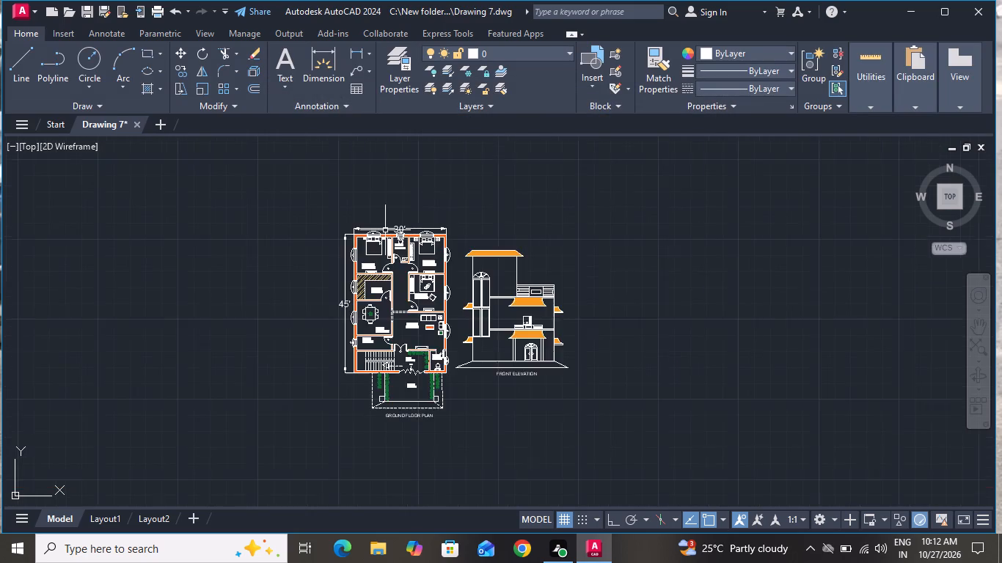
pyautogui.scroll(1, 384, 230)
pyautogui.scroll(2, 388, 297)
pyautogui.scroll(-2, 388, 297)
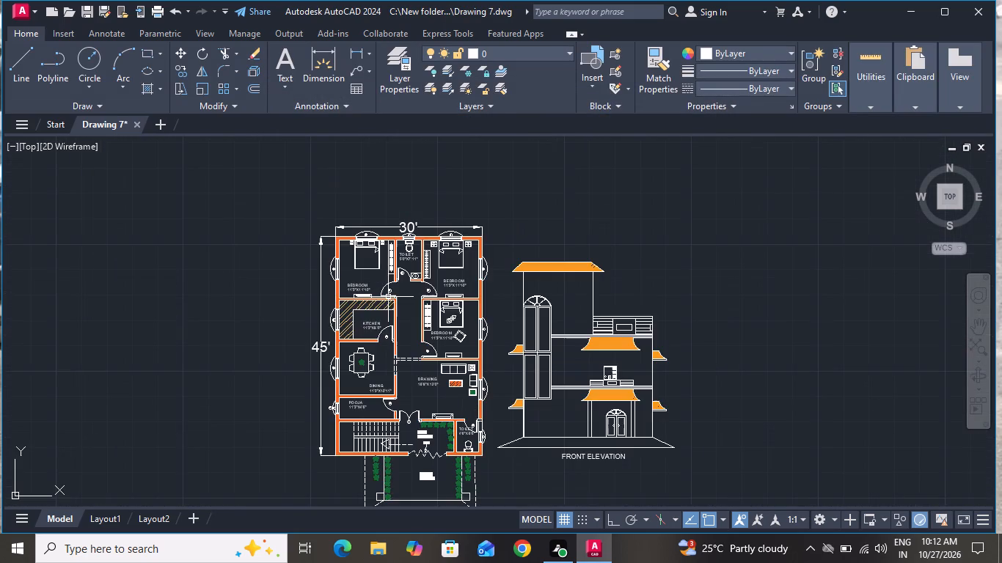
pyautogui.scroll(-1, 433, 285)
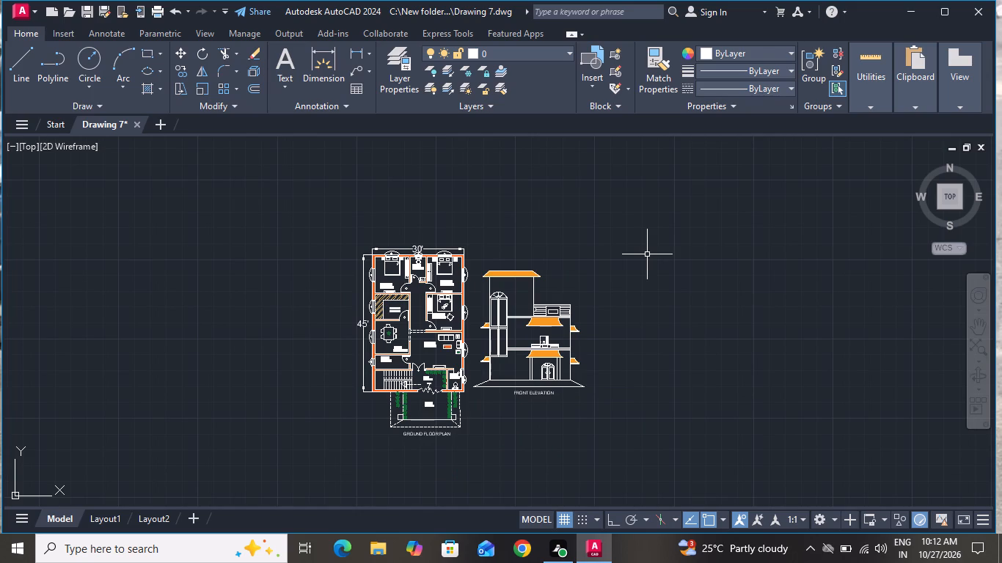
pyautogui.write('LOG')
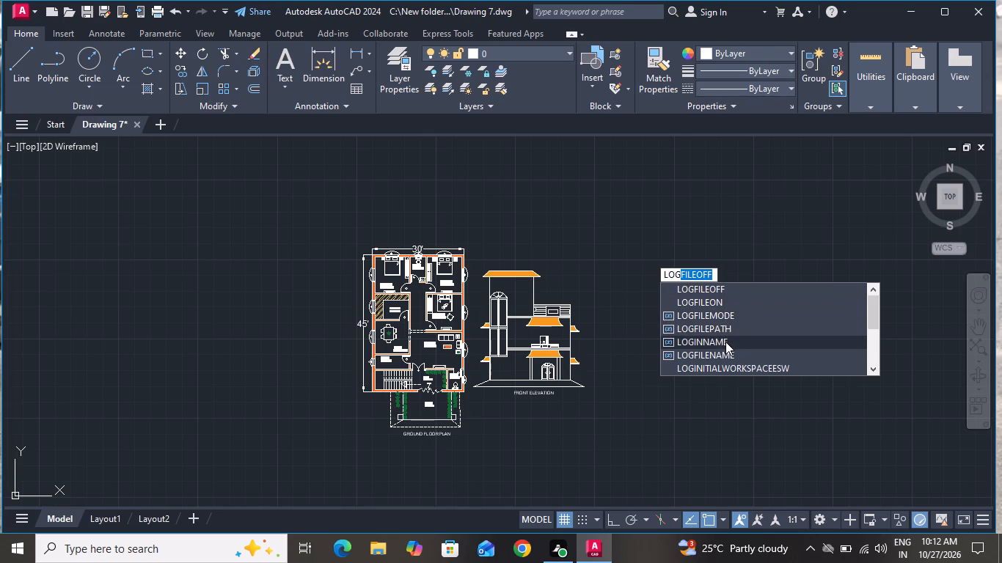
pyautogui.click(731, 294)
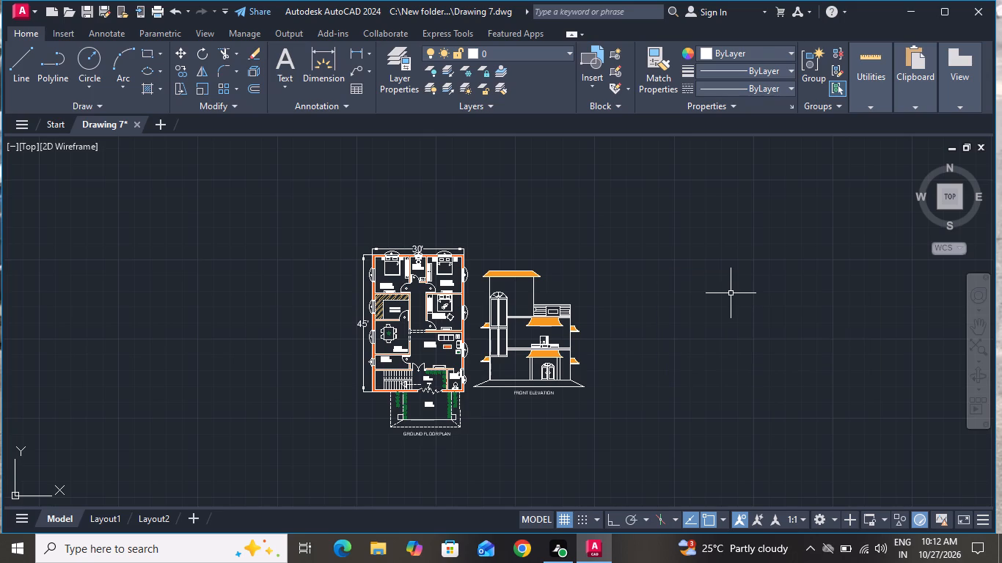
# Set up a plot with the previous plot settings and a window area enclosing the ground floor plan and front elevation.
pyautogui.hotkey('ctrl', 'p')
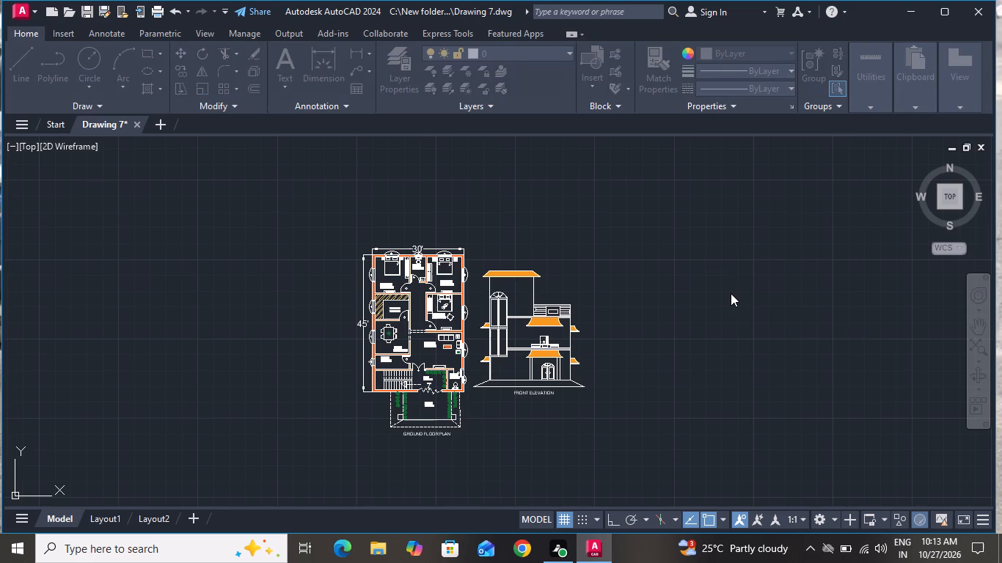
pyautogui.click(351, 122)
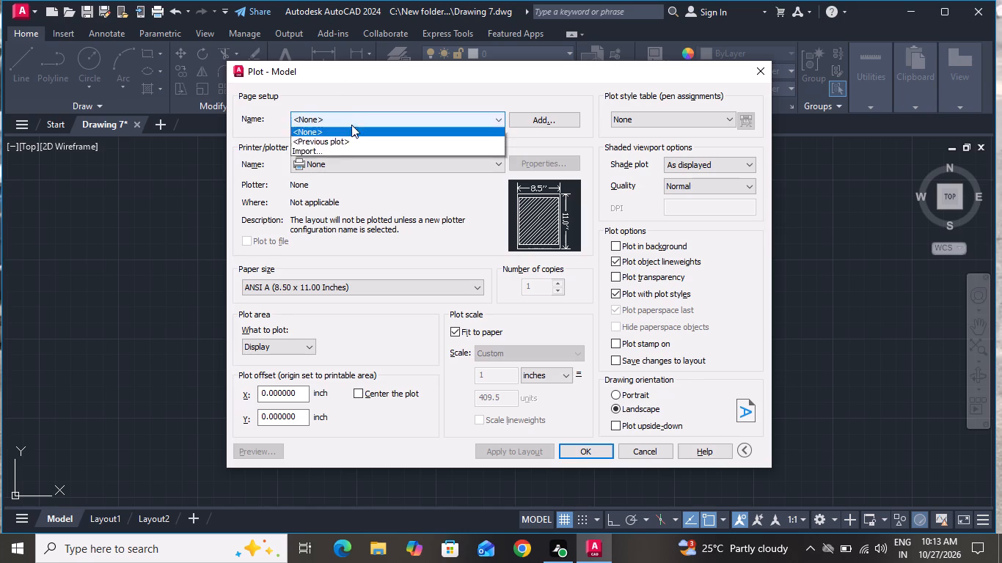
pyautogui.click(355, 139)
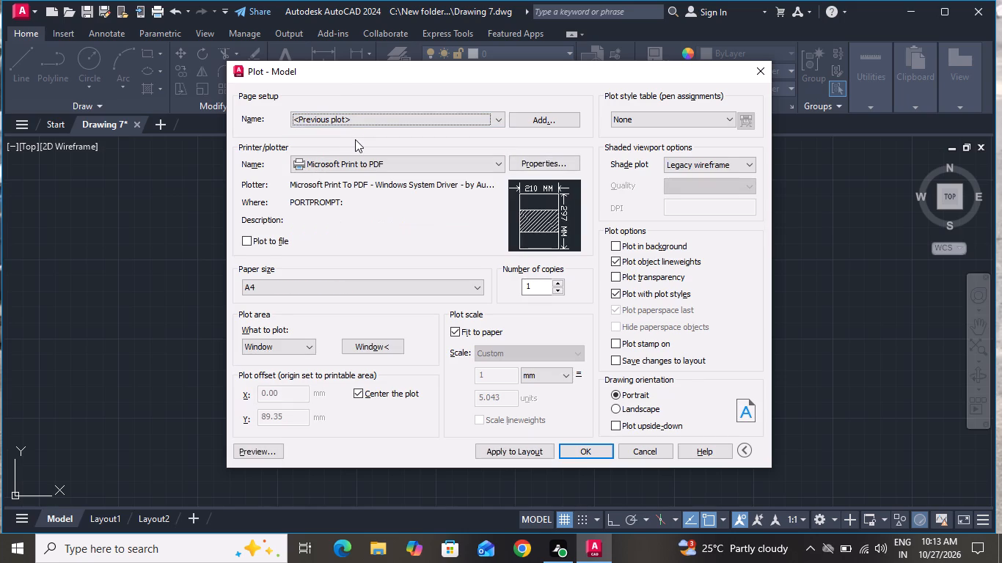
pyautogui.click(363, 352)
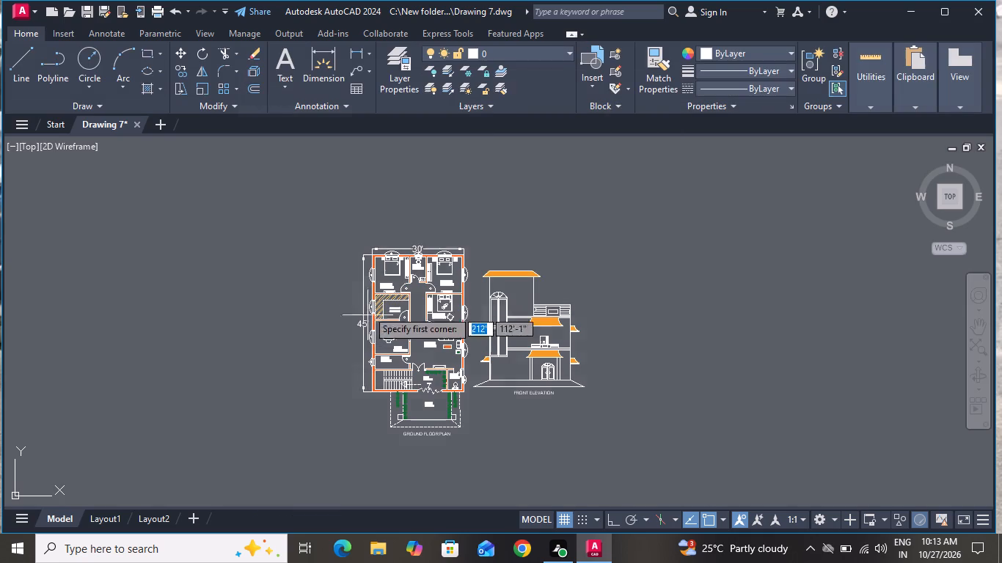
pyautogui.moveTo(345, 241); pyautogui.dragTo(472, 383)
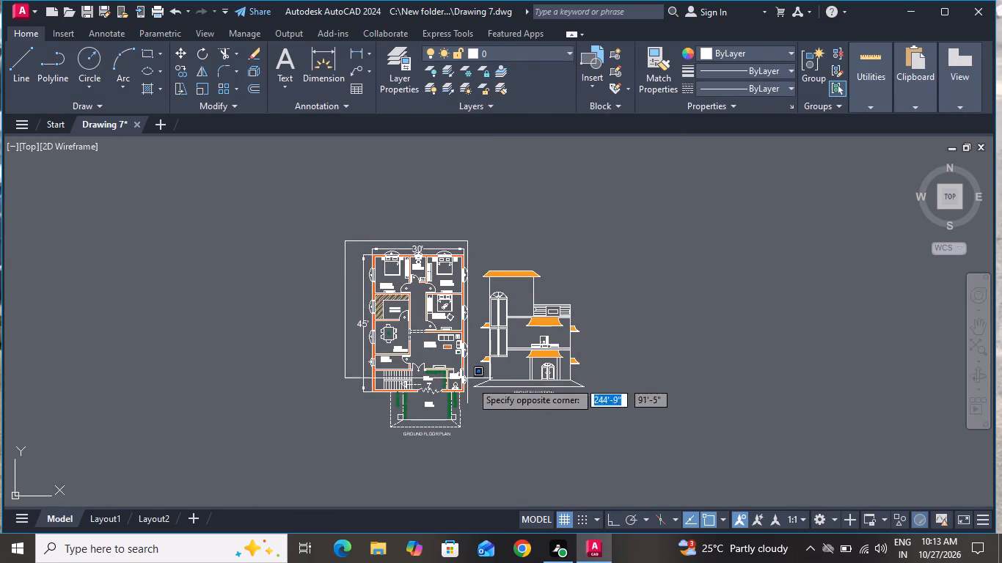
pyautogui.moveTo(472, 383); pyautogui.dragTo(584, 444)
pyautogui.click(604, 445)
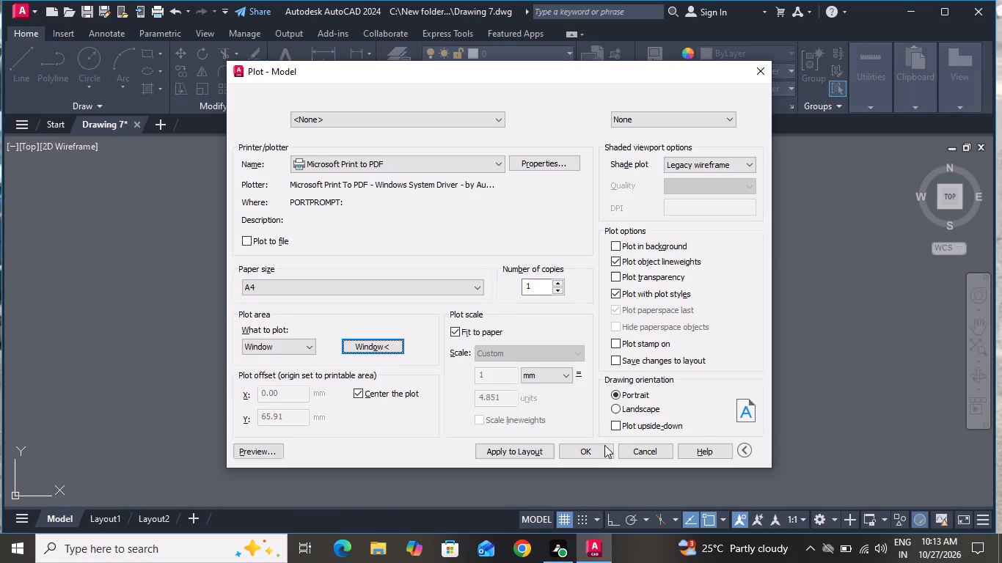
# Preview the plot and examine the room labels, furniture and front elevation details on the sheet.
pyautogui.click(259, 452)
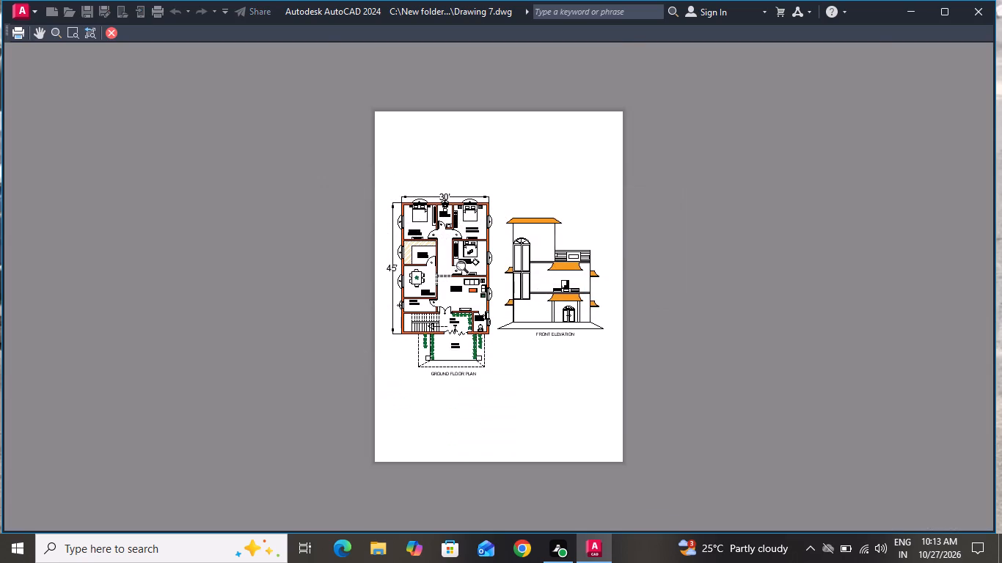
pyautogui.scroll(3, 466, 269)
pyautogui.scroll(-1, 466, 269)
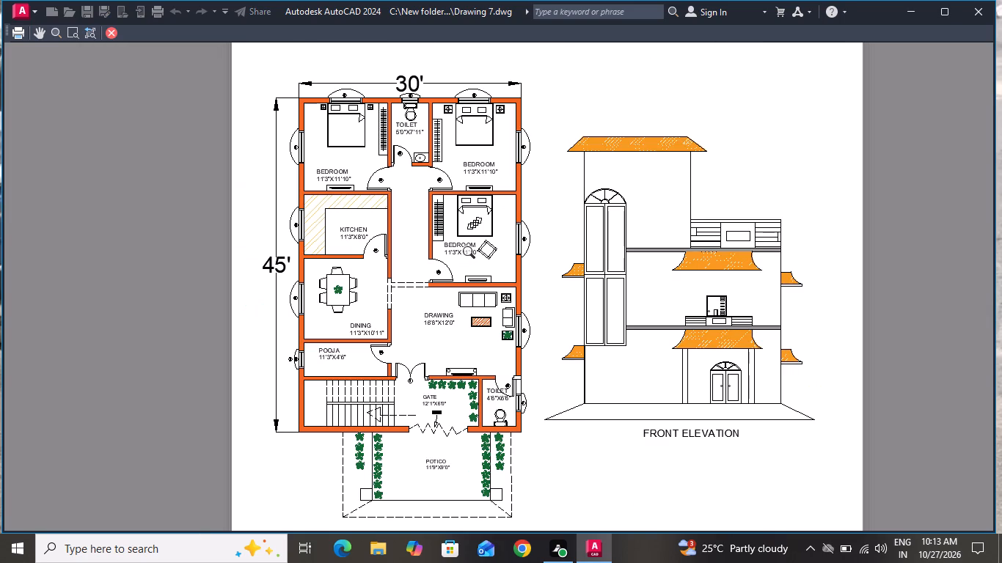
pyautogui.scroll(2, 731, 311)
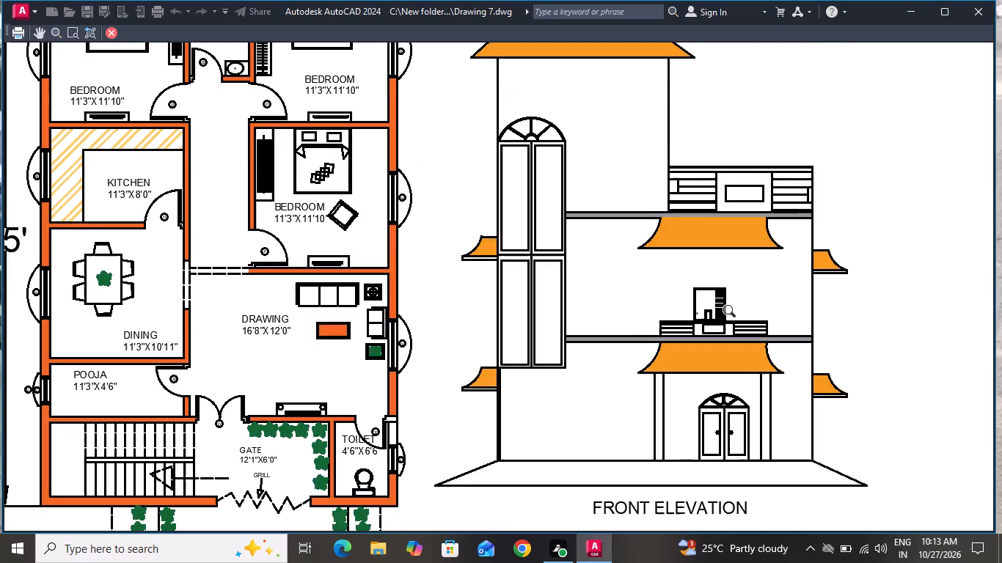
pyautogui.scroll(1, 733, 314)
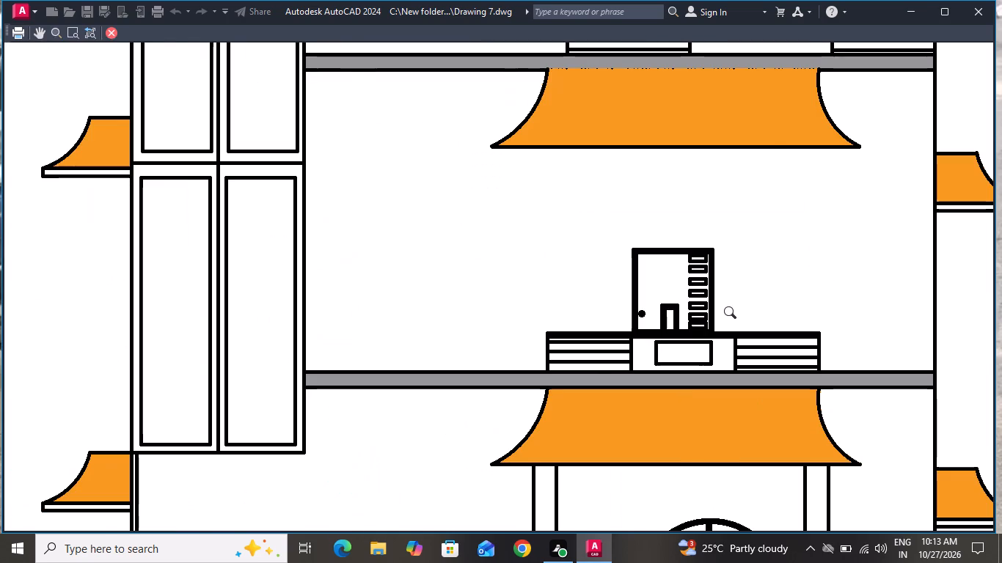
pyautogui.scroll(-3, 734, 315)
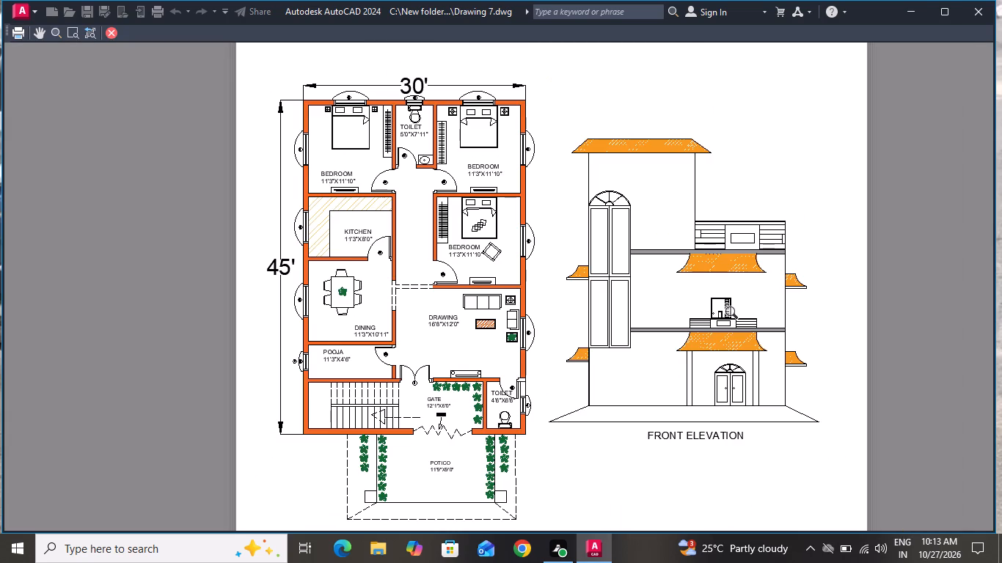
pyautogui.scroll(2, 365, 341)
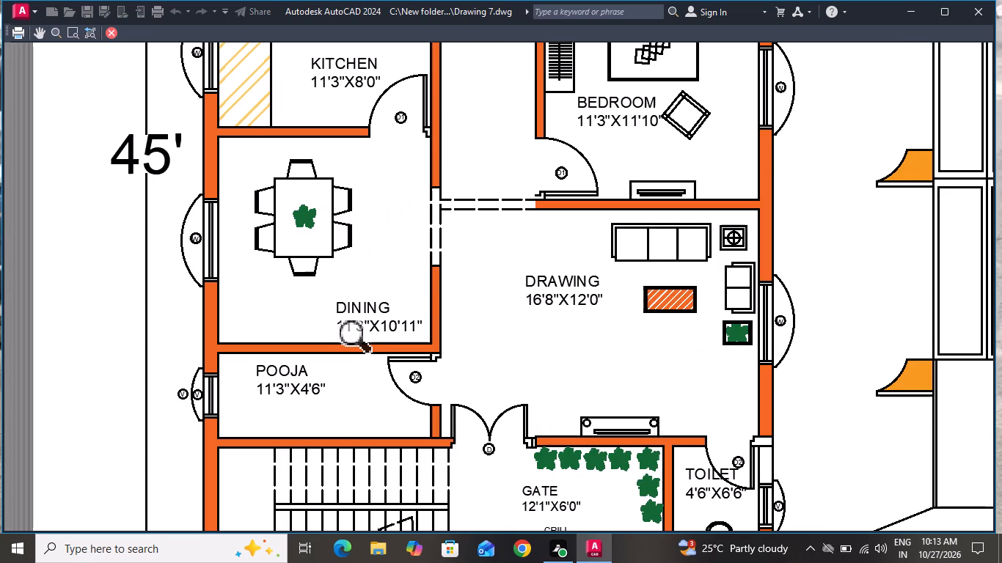
pyautogui.scroll(-3, 365, 341)
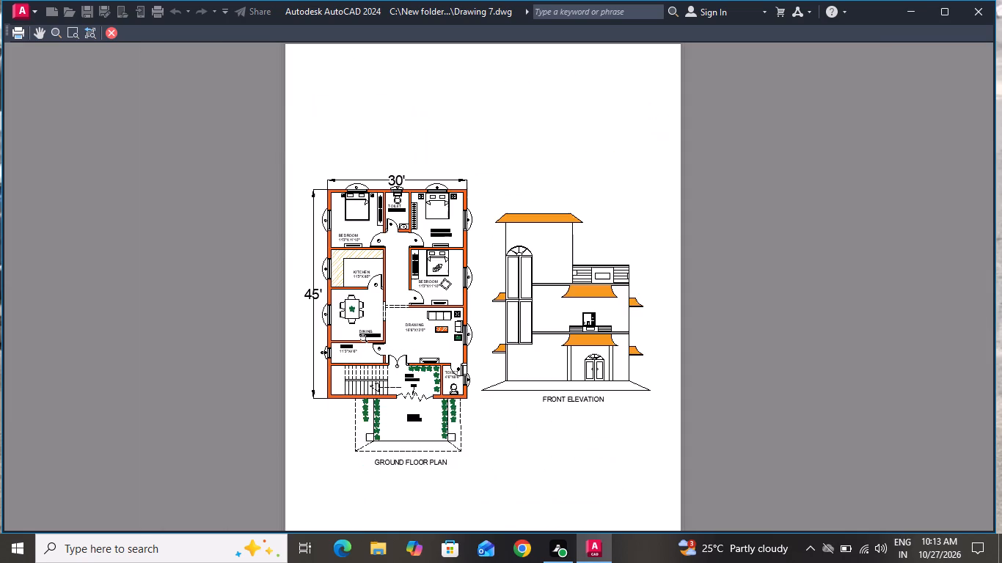
pyautogui.scroll(-1, 365, 341)
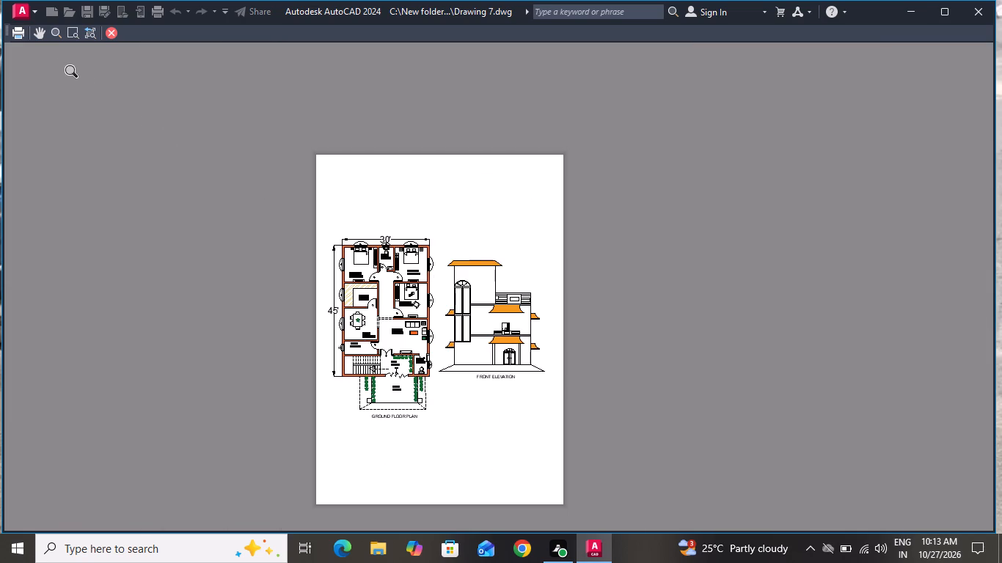
# Plot the previewed sheet to a PDF file named "PDF 7" in the AKSHA folder.
pyautogui.click(23, 33)
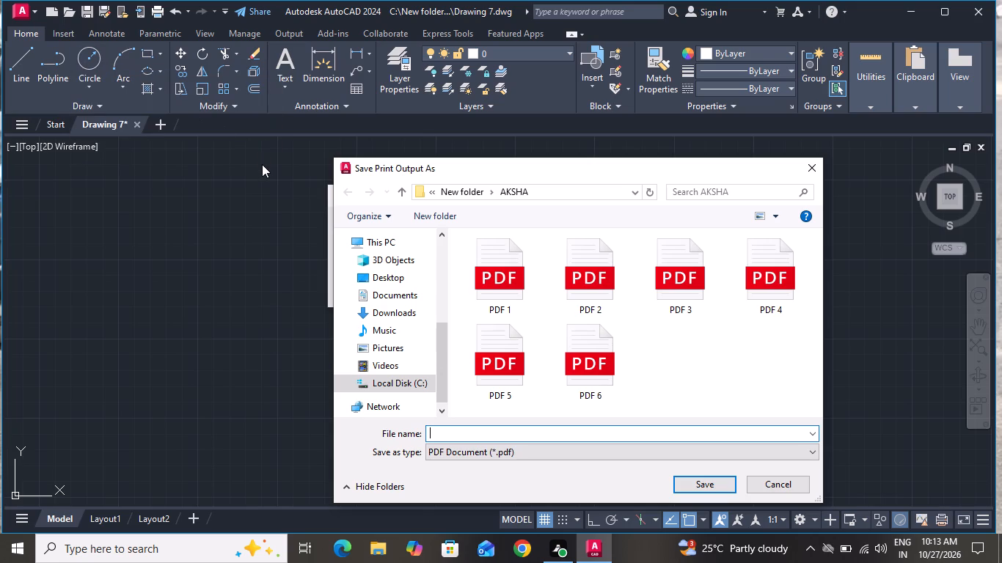
pyautogui.press('i')
pyautogui.press('BackSpace')
pyautogui.write('PDF')
pyautogui.press('space')
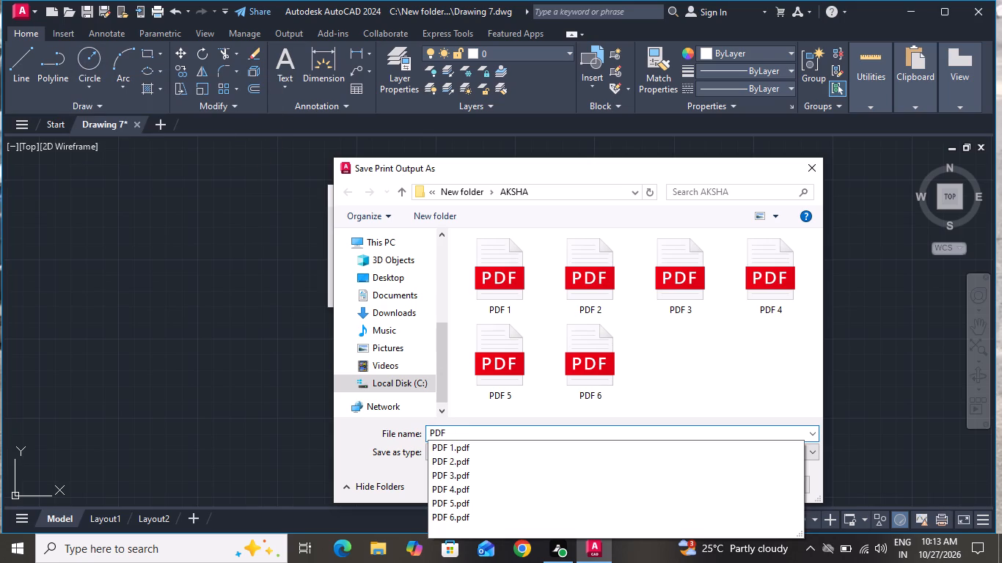
pyautogui.press('7')
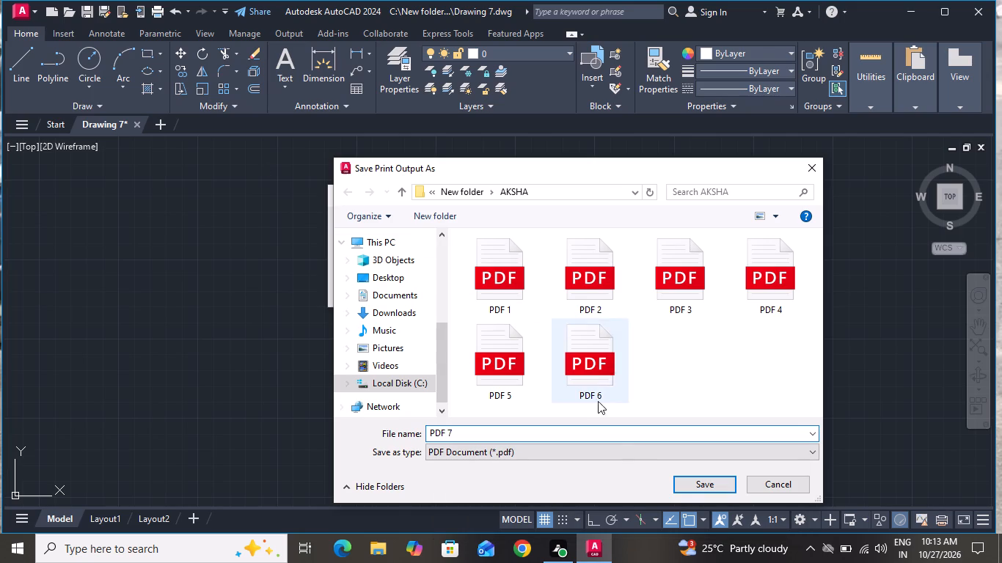
pyautogui.click(691, 486)
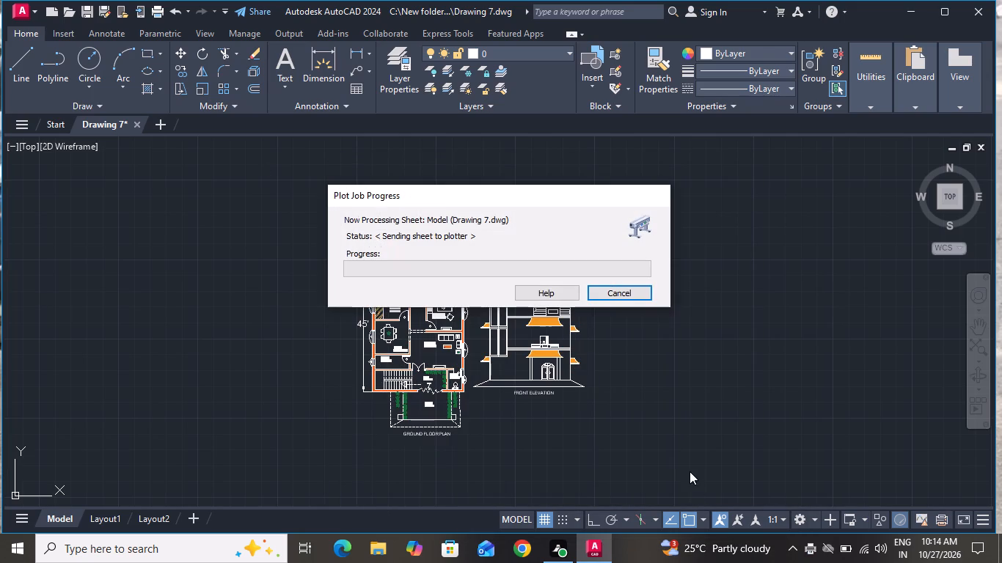